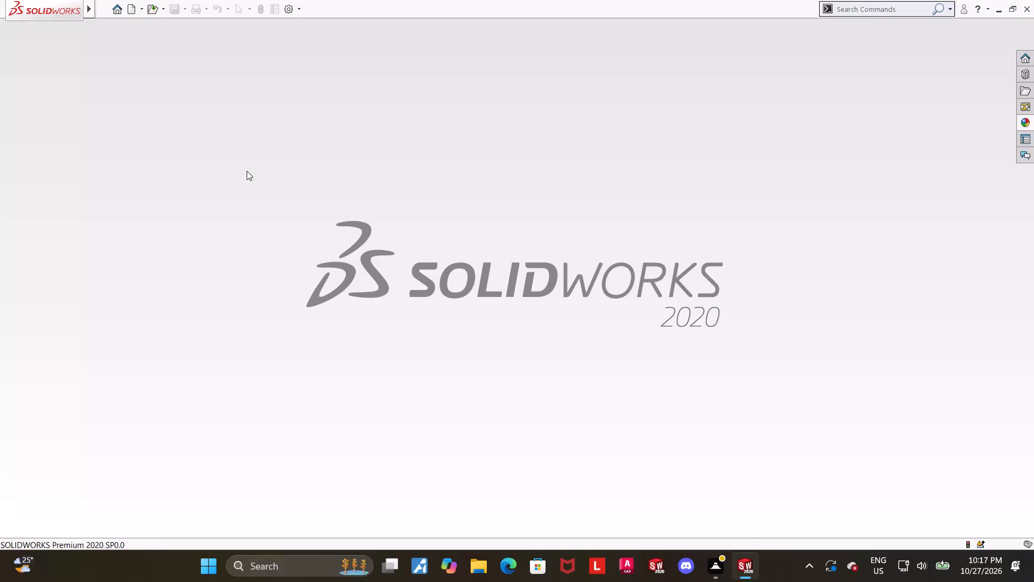
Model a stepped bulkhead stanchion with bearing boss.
Create a new part document.
left_click(247, 171)
left_click(136, 14)
left_click(224, 230)
double_click(250, 285)
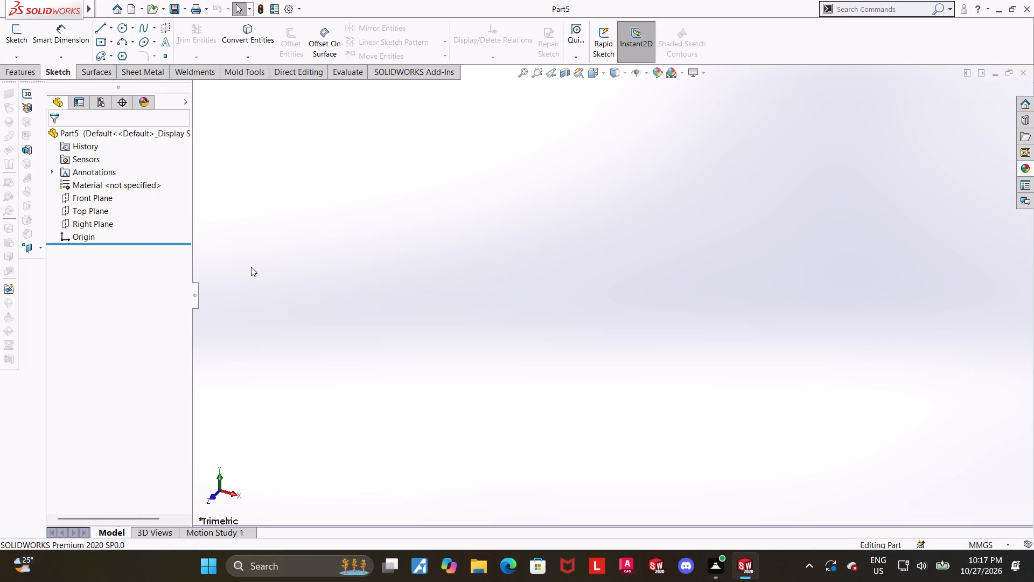
Sketch a closed eight-sided outline around the origin on the Top Plane, with vertical left and right sides and short horizontal upper and lower sides.
left_click(94, 210)
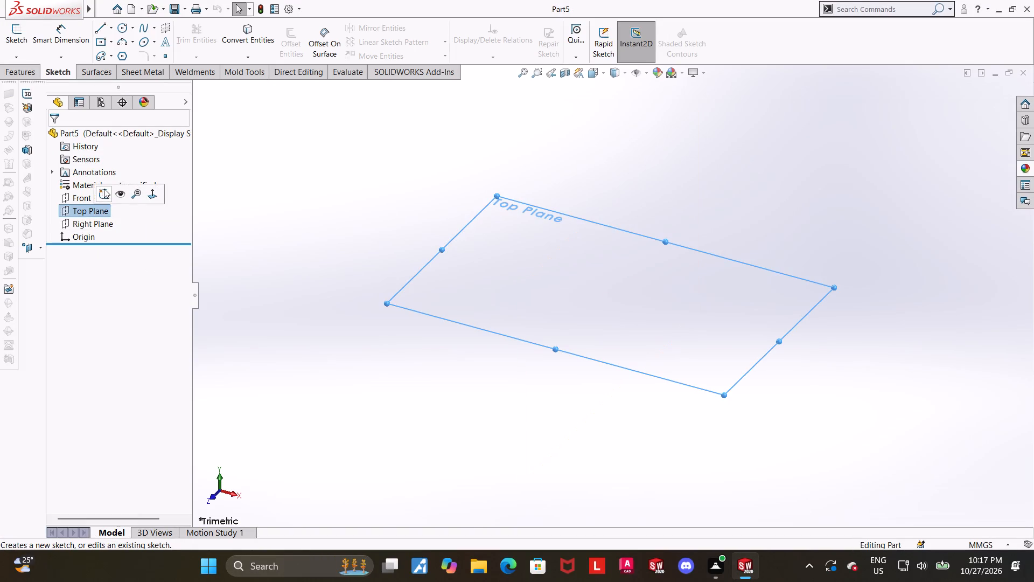
left_click(104, 189)
left_click(102, 27)
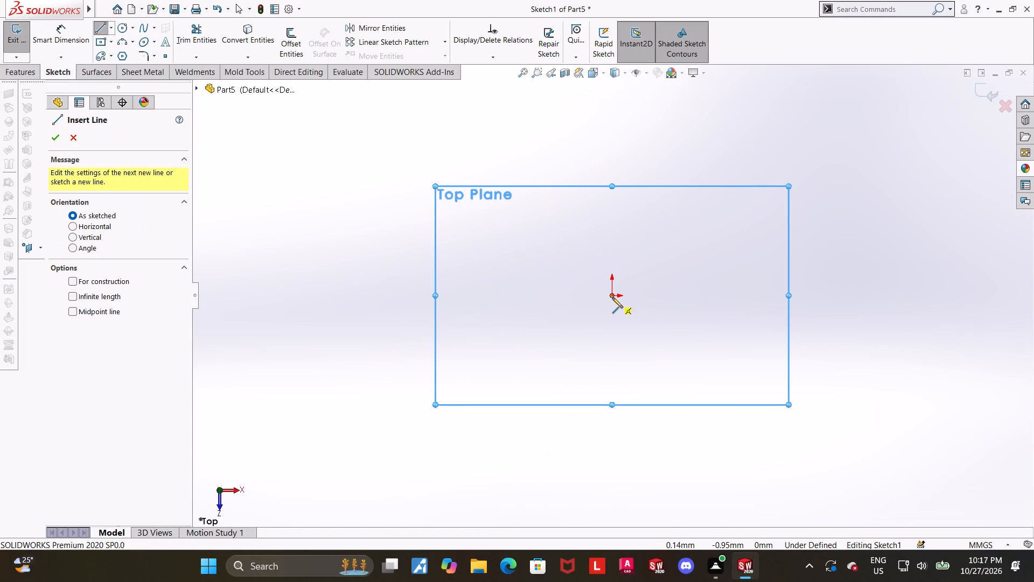
left_click(457, 293)
left_click(457, 219)
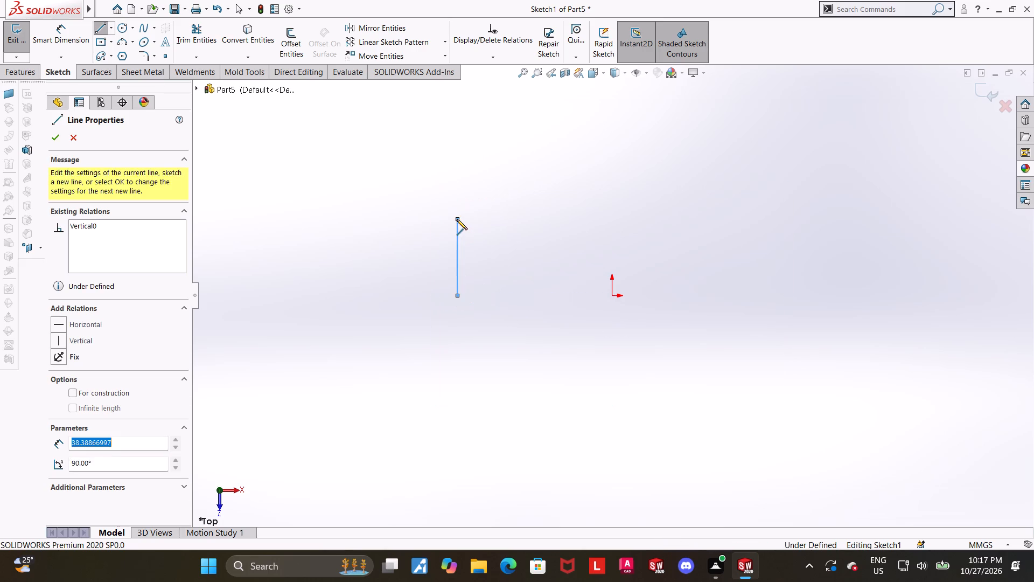
left_click(581, 164)
left_click(611, 163)
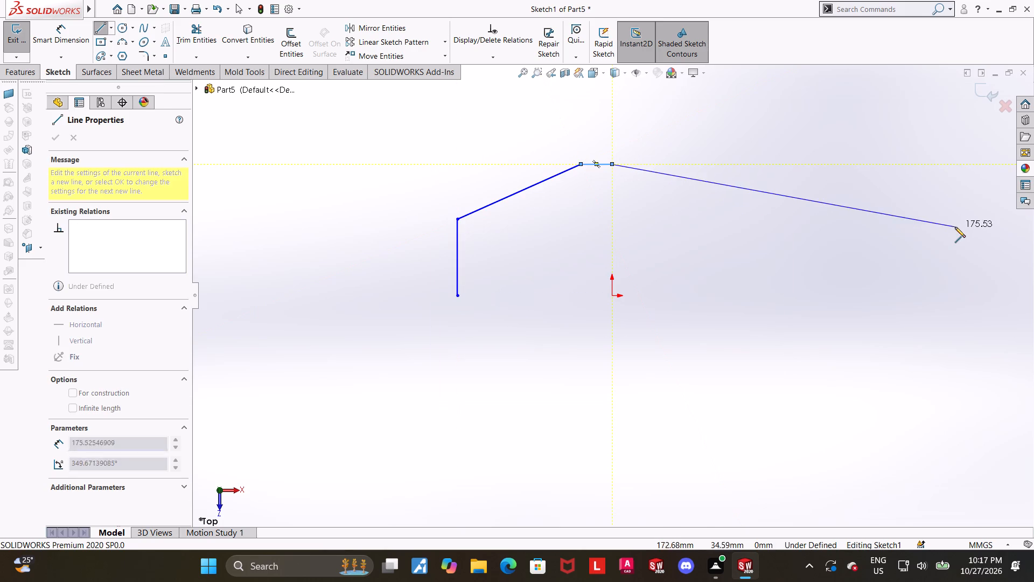
left_click(882, 235)
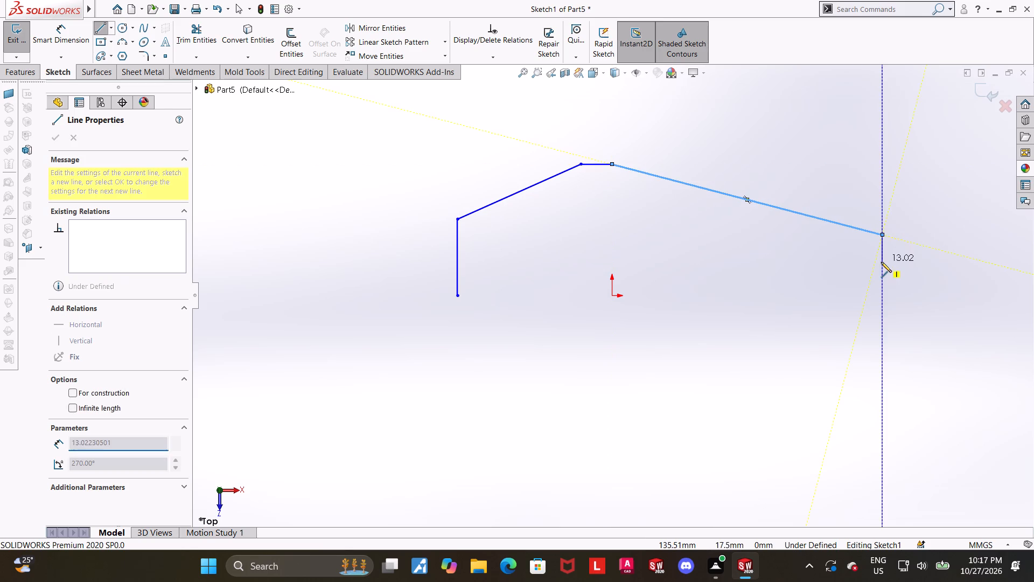
left_click(882, 332)
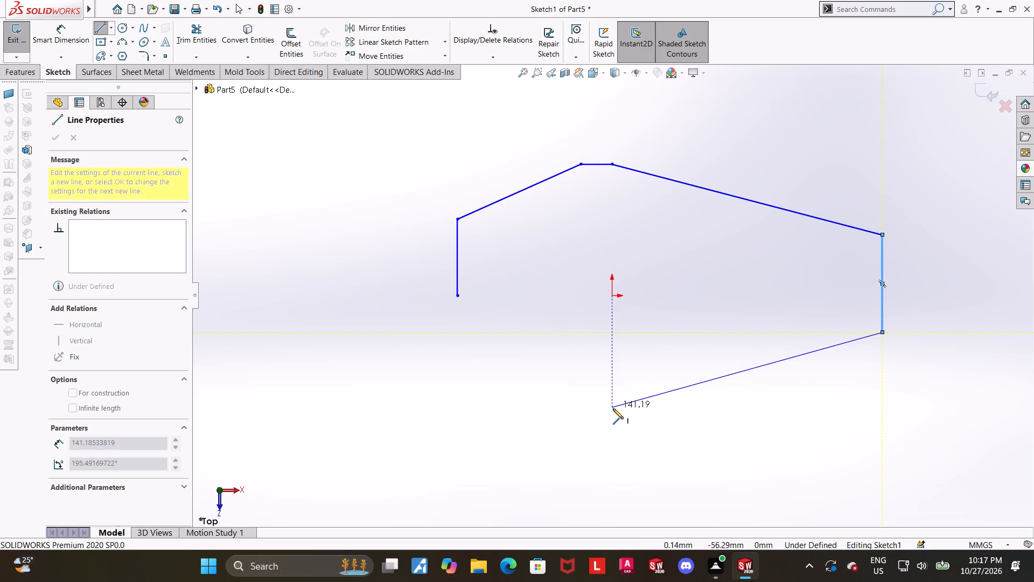
left_click(613, 410)
left_click(580, 408)
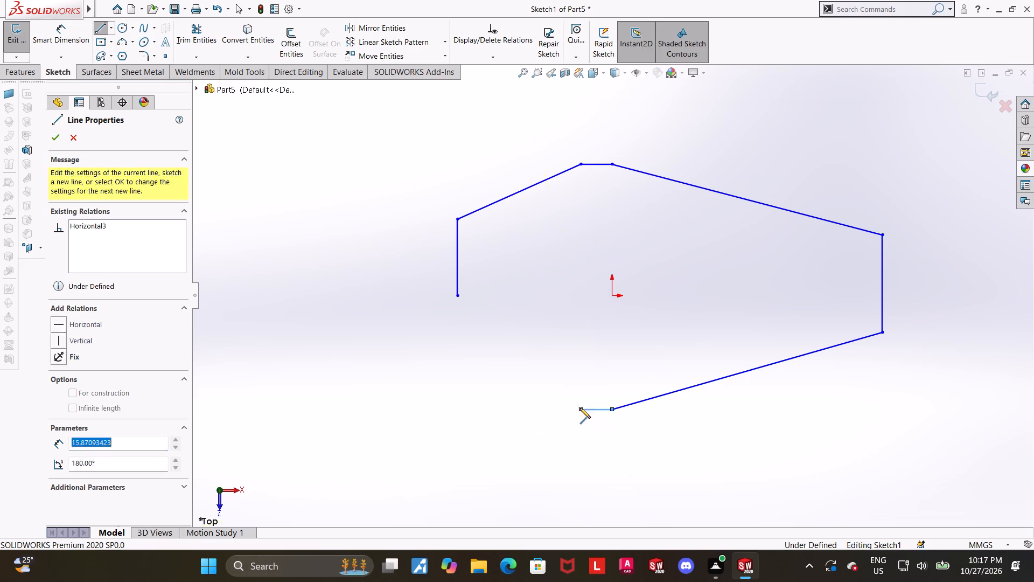
left_click(456, 296)
key("Escape")
key("Escape")
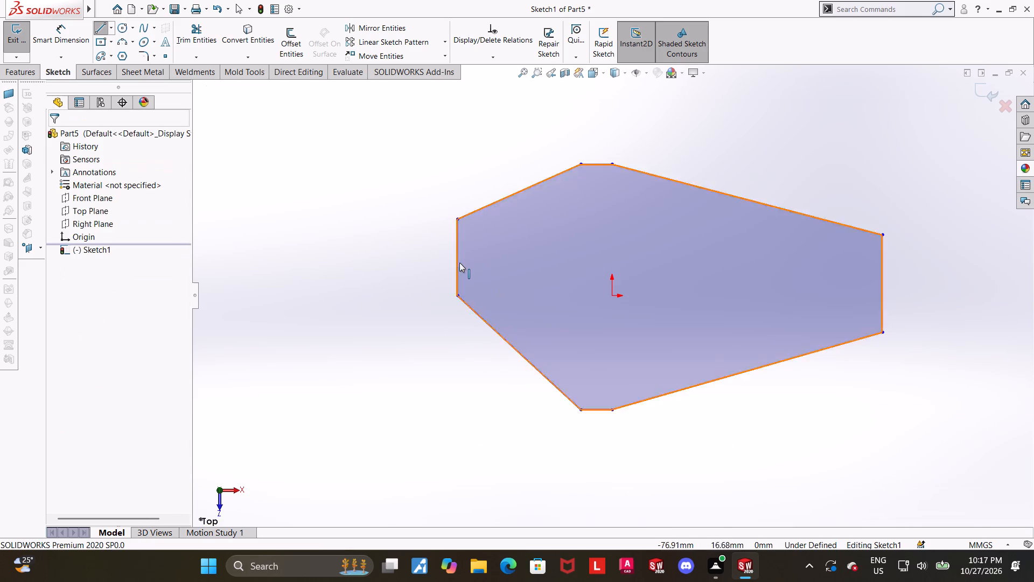
Add a horizontal relation between the midpoint of the outline's left vertical line and the origin.
left_click(457, 257)
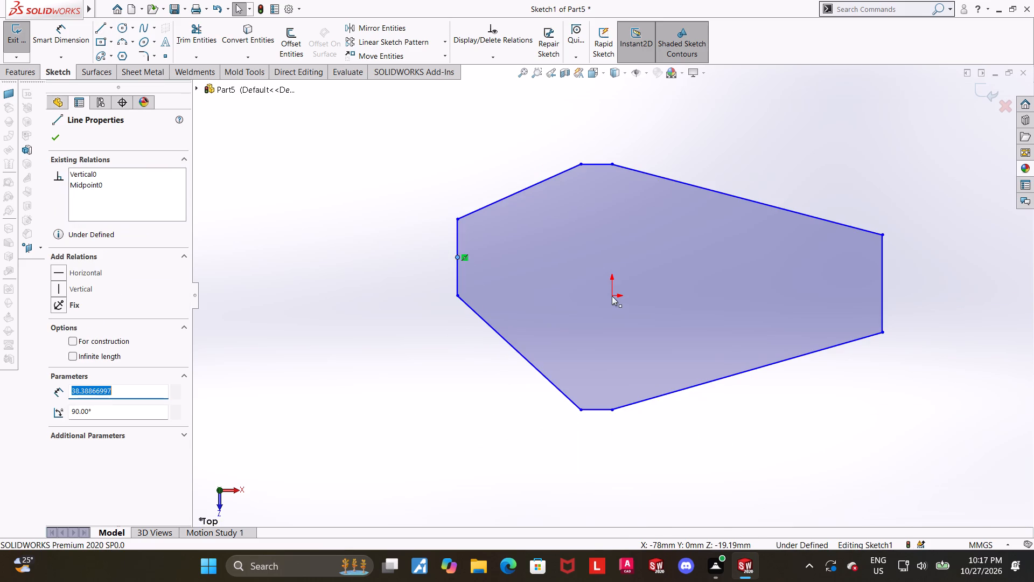
left_click(612, 296, "ctrl")
left_click(59, 323)
left_click(416, 406)
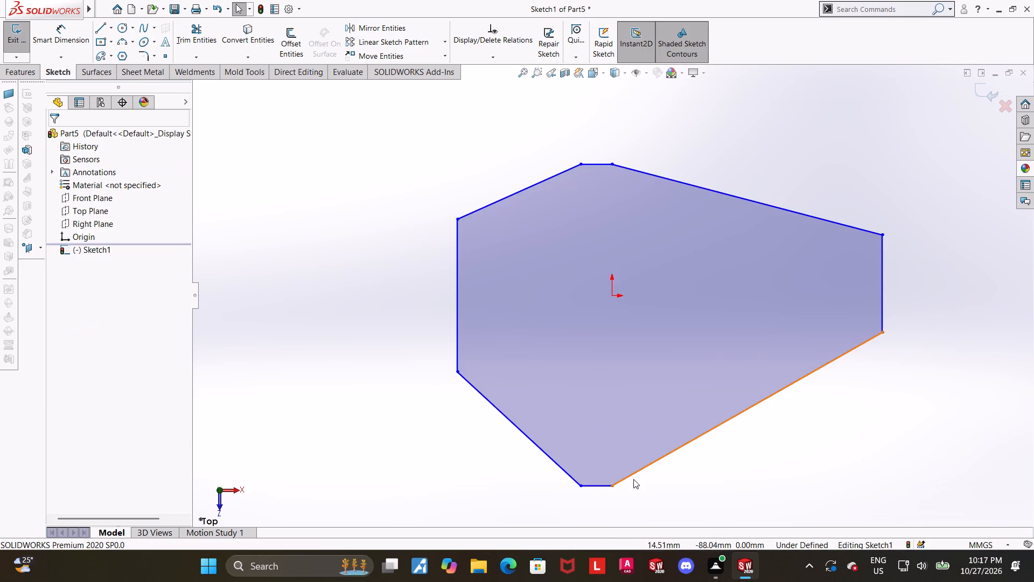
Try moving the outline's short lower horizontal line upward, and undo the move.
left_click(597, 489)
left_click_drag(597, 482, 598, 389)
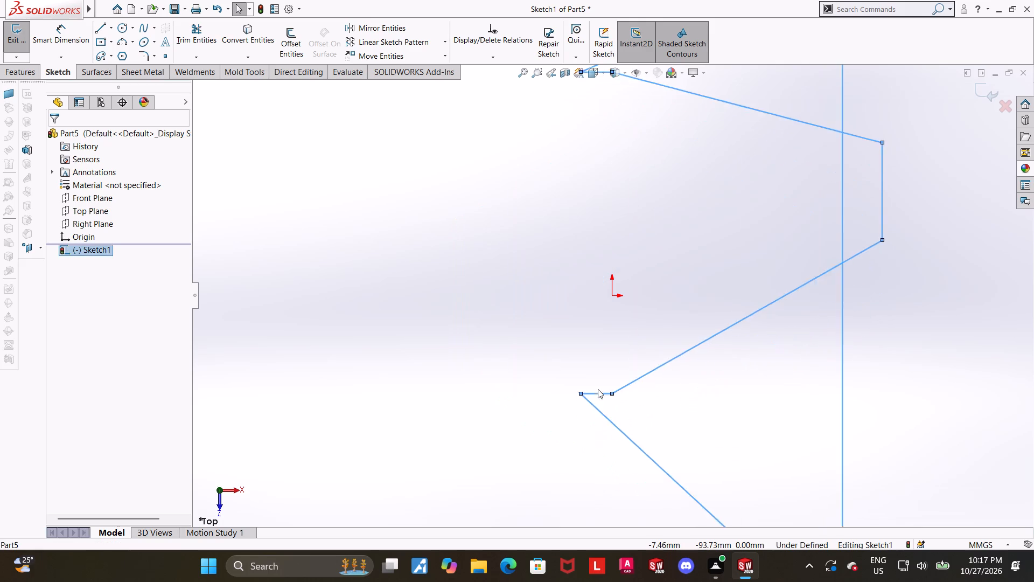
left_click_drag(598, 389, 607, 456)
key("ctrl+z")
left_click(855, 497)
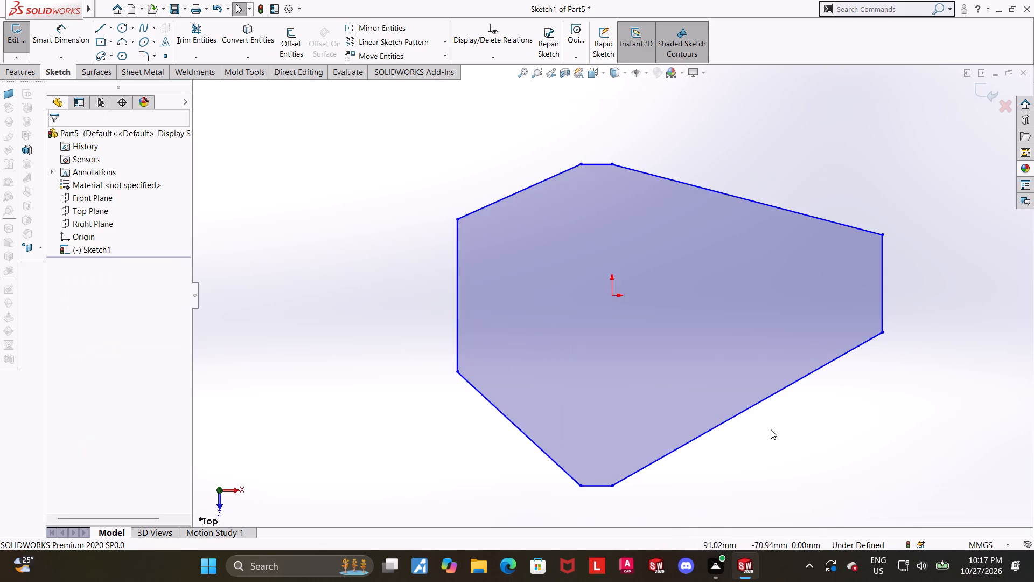
Draw a horizontal centerline about 20 mm long from the origin toward the right side of the outline.
left_click(110, 26)
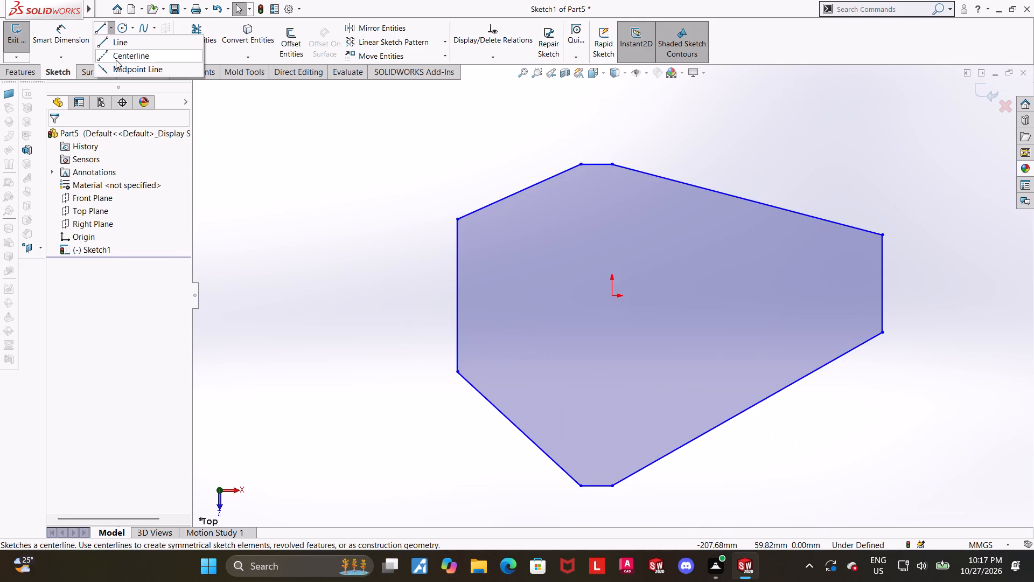
left_click(116, 60)
left_click(611, 296)
left_click(652, 296)
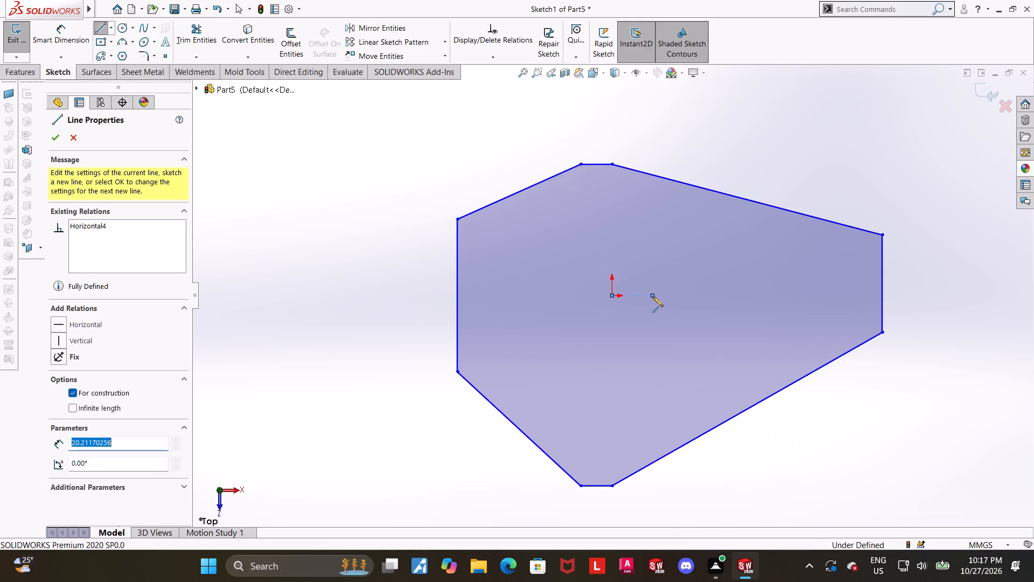
key("Escape")
Make the short upper and lower horizontal lines symmetric about the centerline.
left_click(603, 161)
left_click(642, 296, "ctrl")
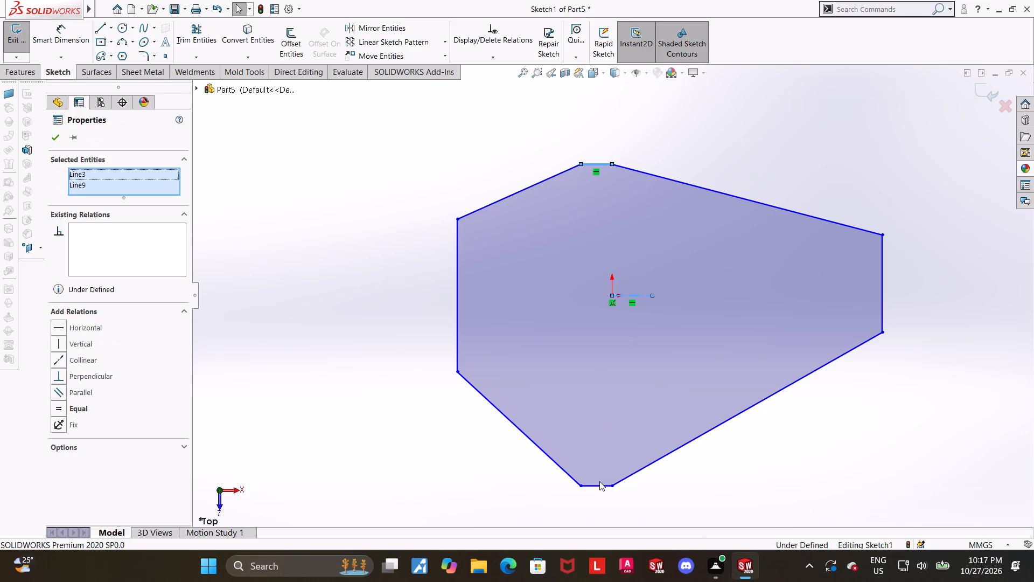
left_click(597, 484, "ctrl")
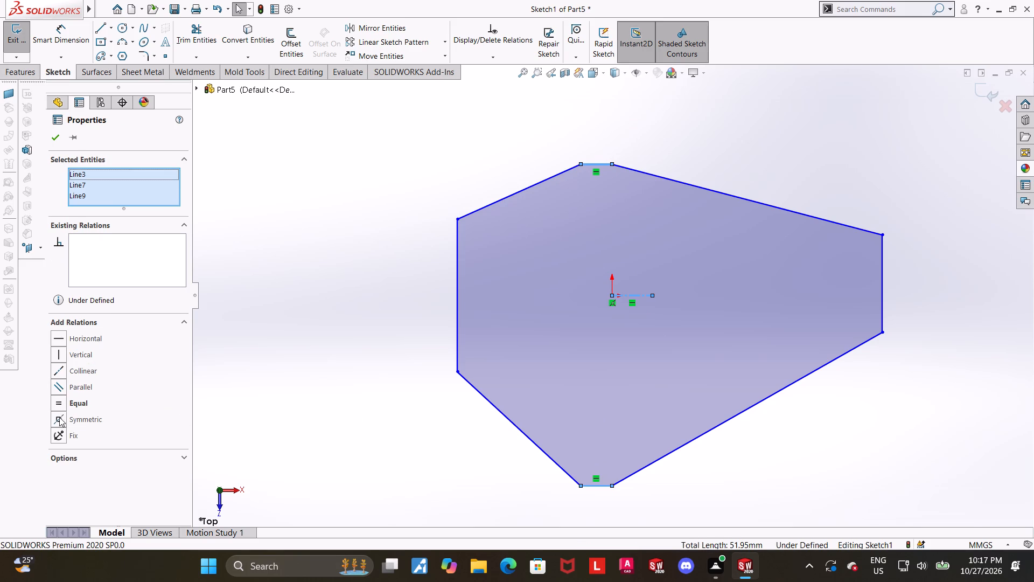
left_click(59, 417)
left_click(359, 386)
left_click(947, 435)
Dimension the short upper horizontal line to 26 mm.
scroll(880, 299, "down", 1)
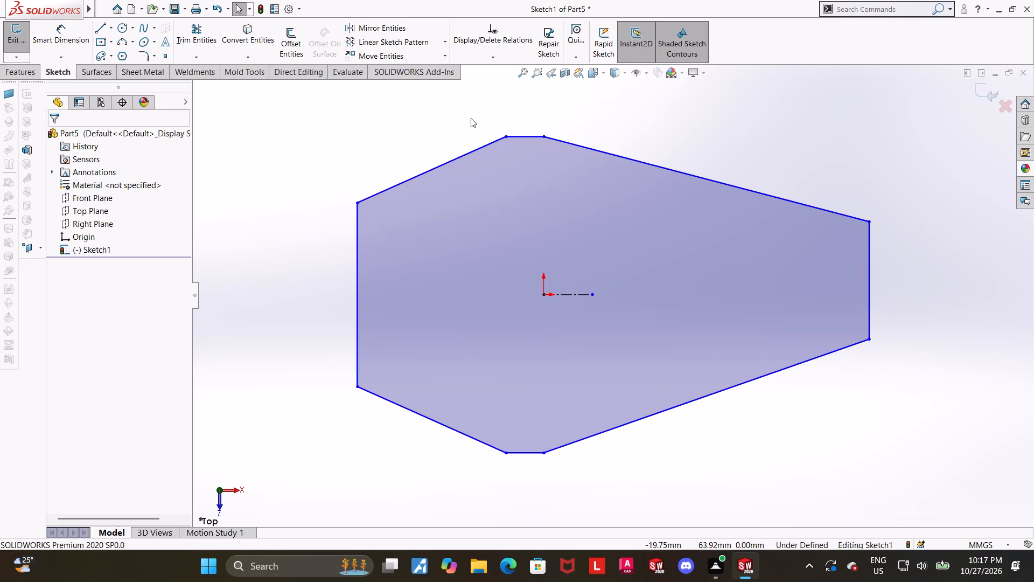
left_click(72, 31)
scroll(548, 193, "up", 2)
scroll(557, 174, "down", 1)
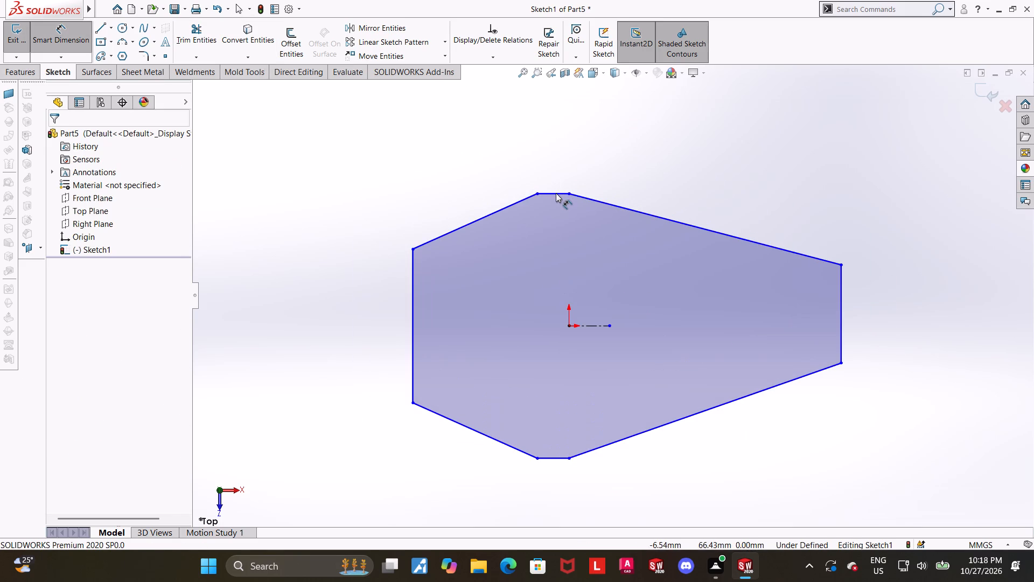
left_click(556, 193)
left_click(555, 163)
type("26")
key("Return")
key("Escape")
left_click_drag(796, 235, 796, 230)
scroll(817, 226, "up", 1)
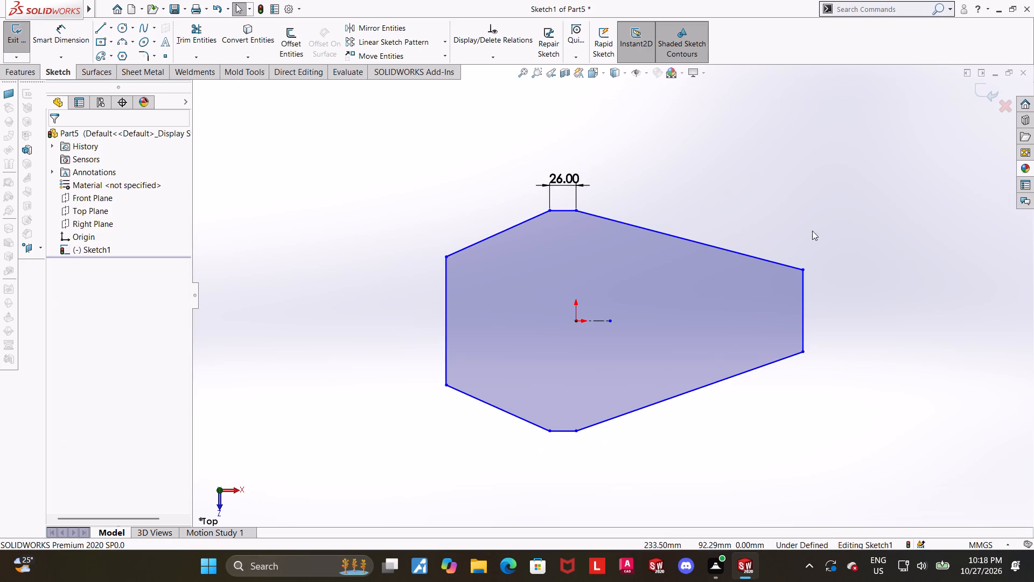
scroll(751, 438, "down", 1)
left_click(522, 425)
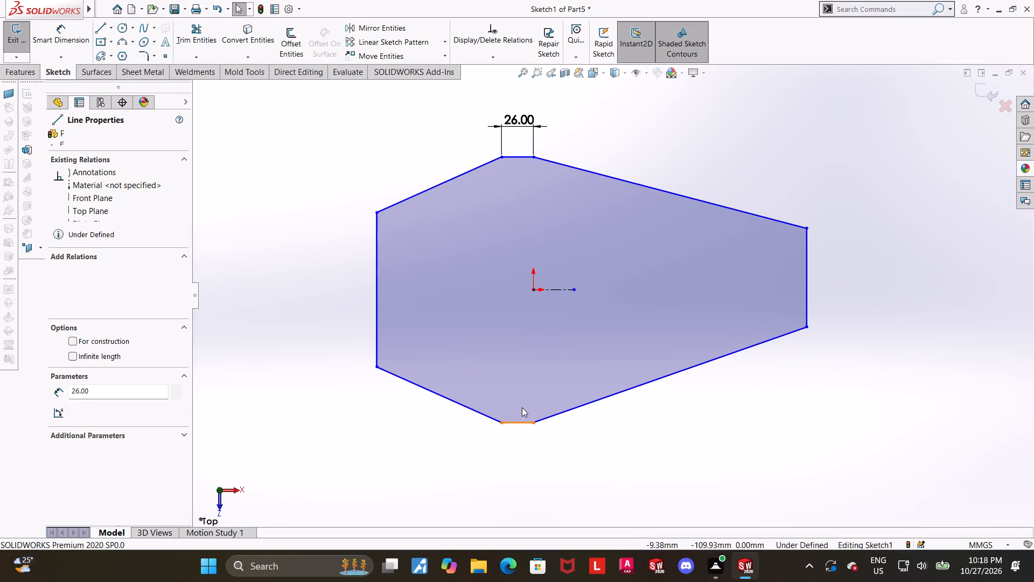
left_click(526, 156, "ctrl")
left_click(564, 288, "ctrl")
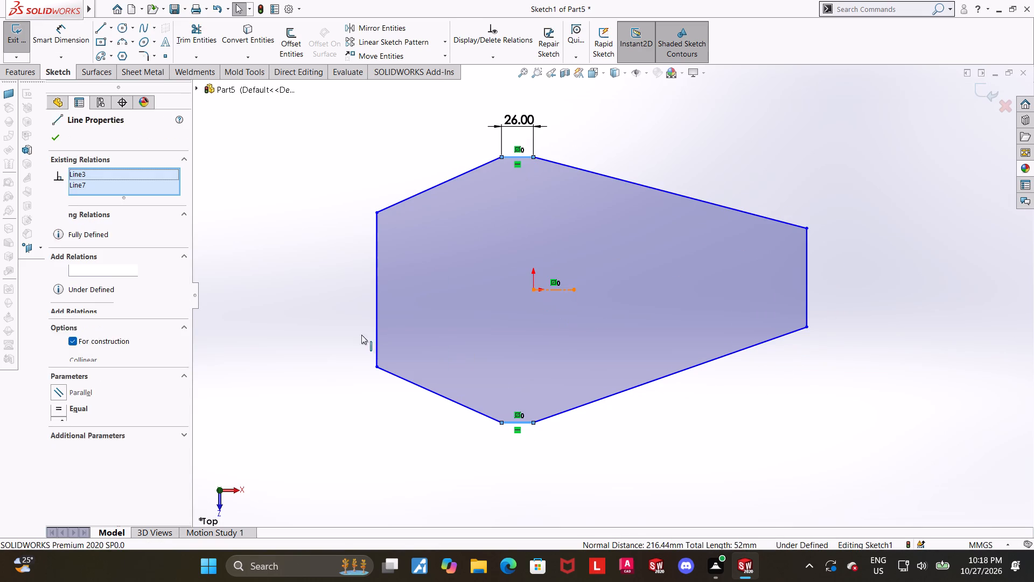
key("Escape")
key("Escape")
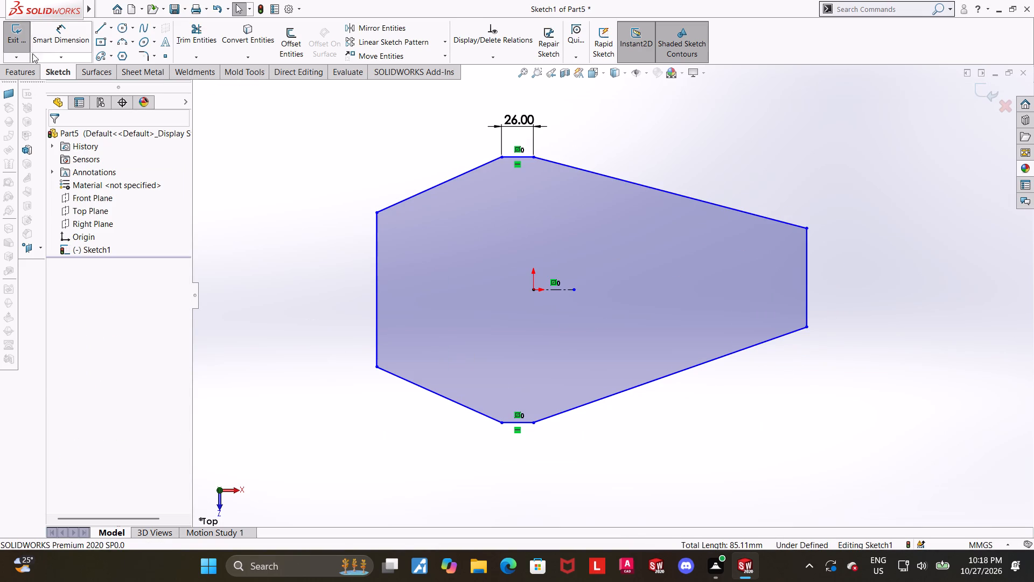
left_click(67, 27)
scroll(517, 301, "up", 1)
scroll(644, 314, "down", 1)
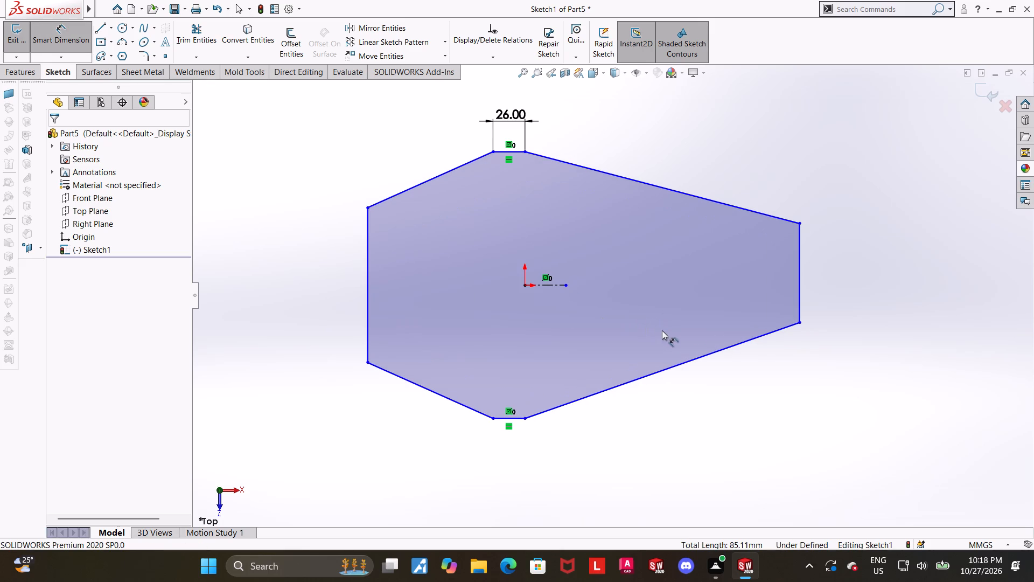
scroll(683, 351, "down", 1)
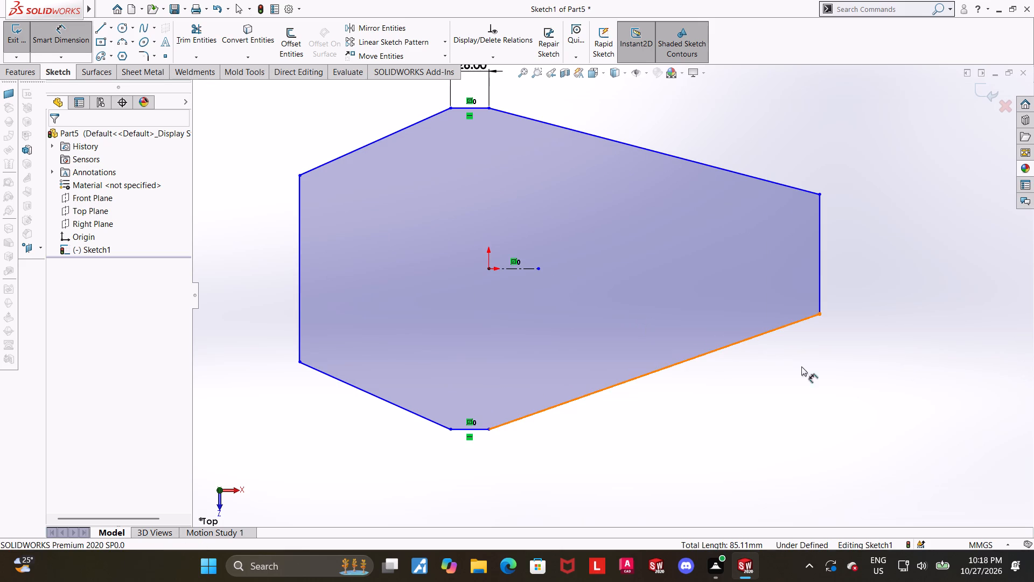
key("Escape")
Sketch a circle just inside the outline's left edge, level with the origin and centred about 109 mm from it.
left_click(120, 30)
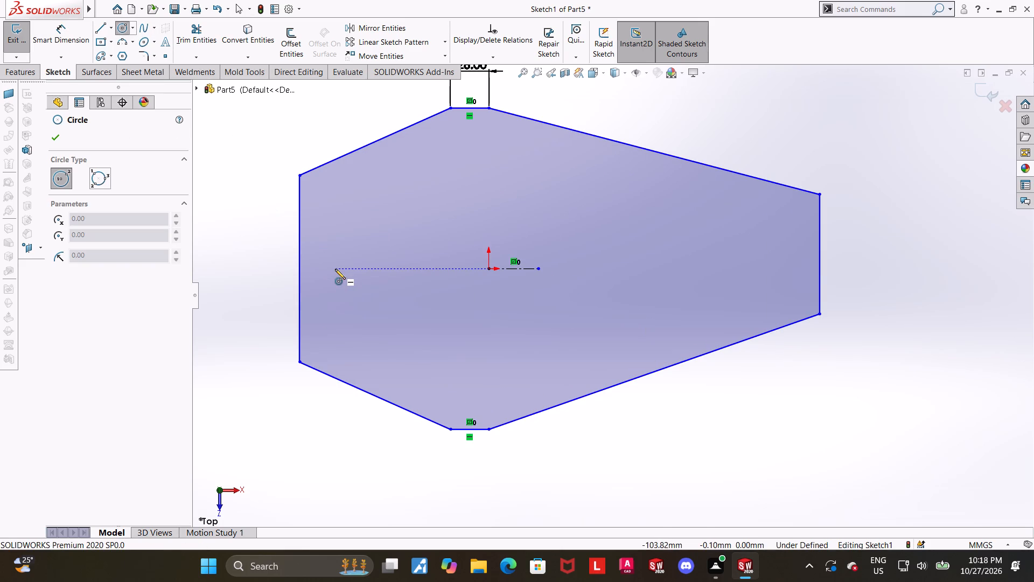
left_click(327, 268)
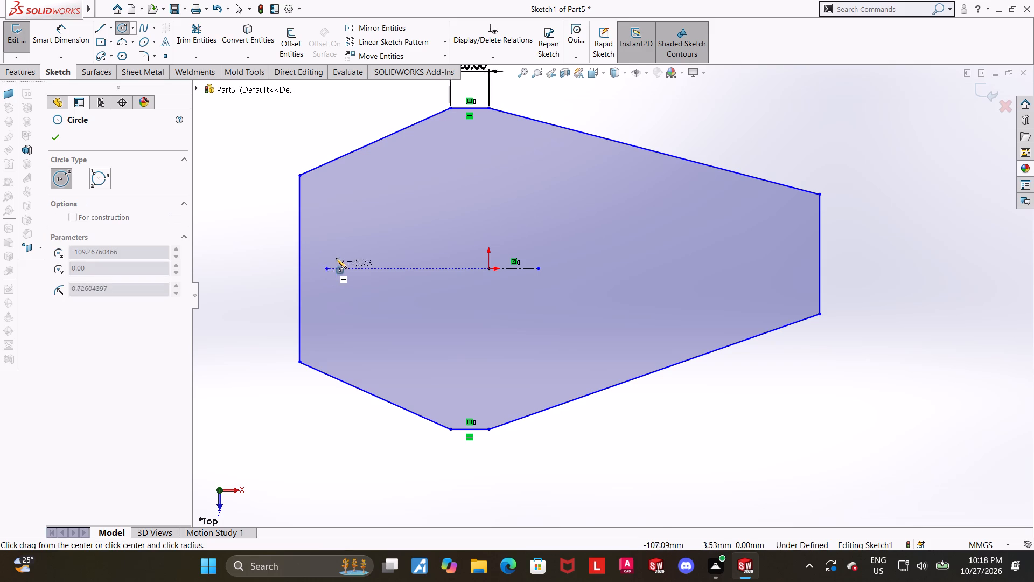
left_click(342, 254)
key("Escape")
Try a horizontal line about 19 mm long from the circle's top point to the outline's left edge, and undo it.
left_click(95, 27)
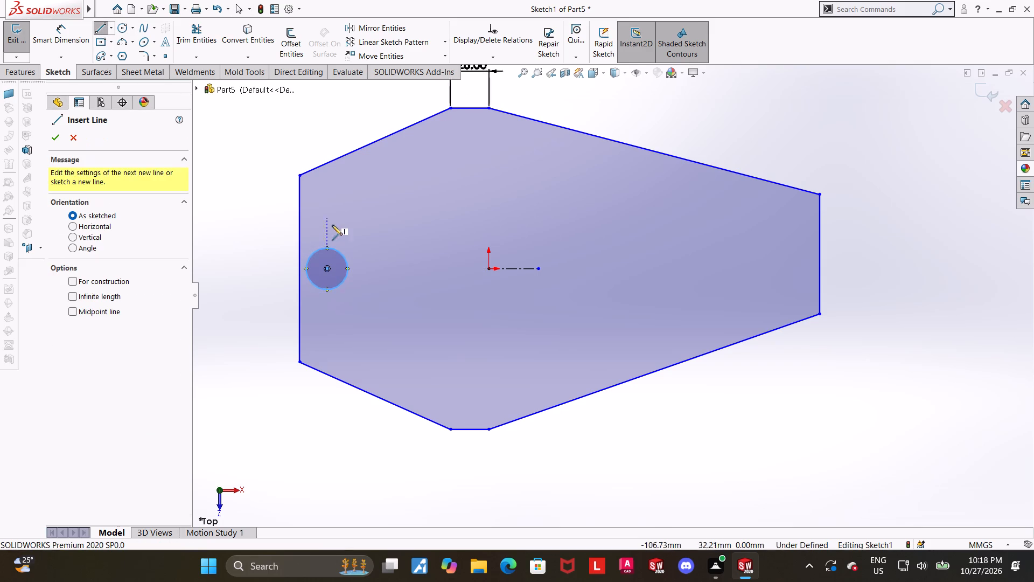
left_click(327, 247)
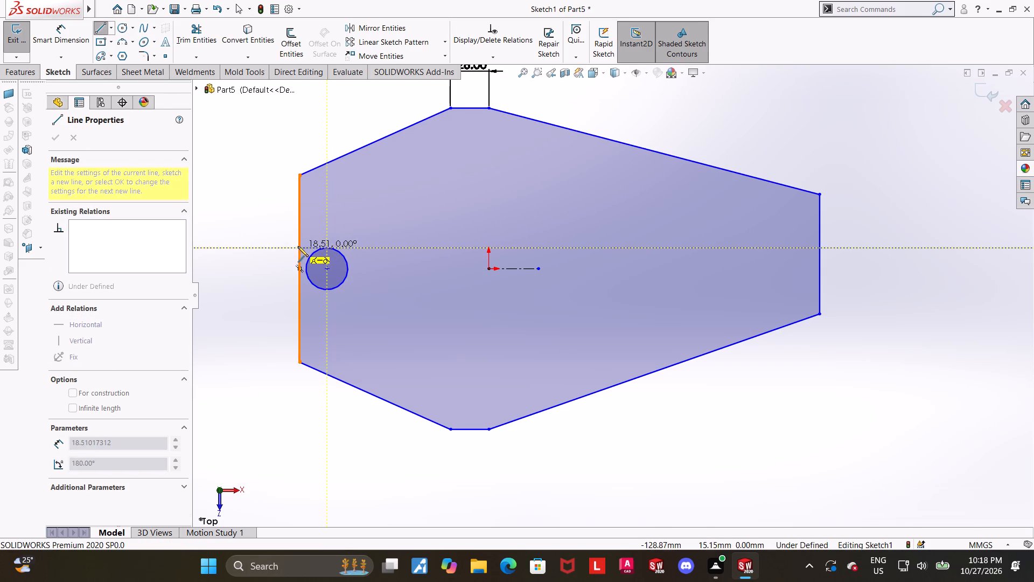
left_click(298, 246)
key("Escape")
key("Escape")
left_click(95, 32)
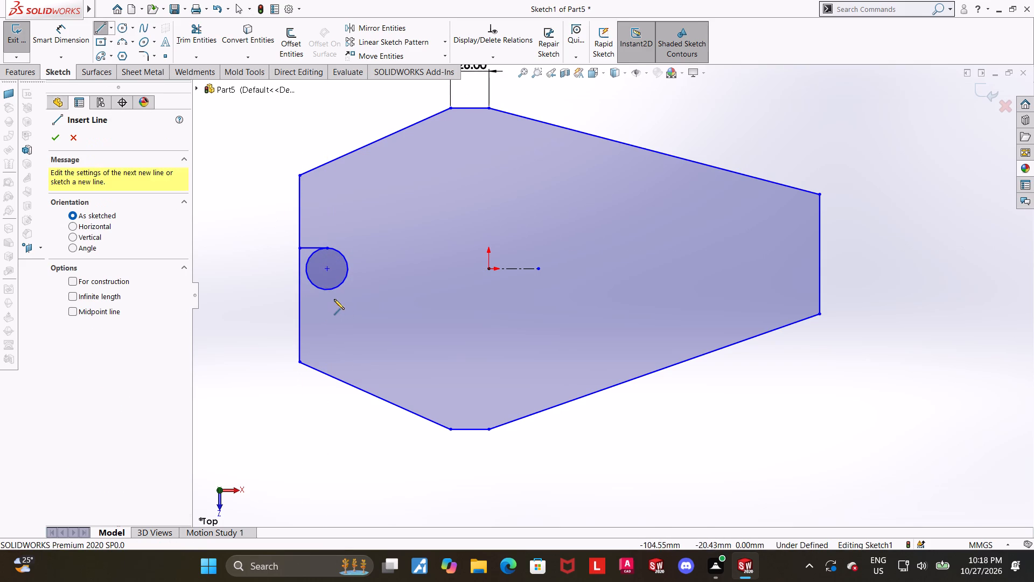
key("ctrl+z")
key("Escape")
Draw connected lines from the circle's top point to the left edge, down along that edge, and back to the circle's bottom point.
left_click(100, 25)
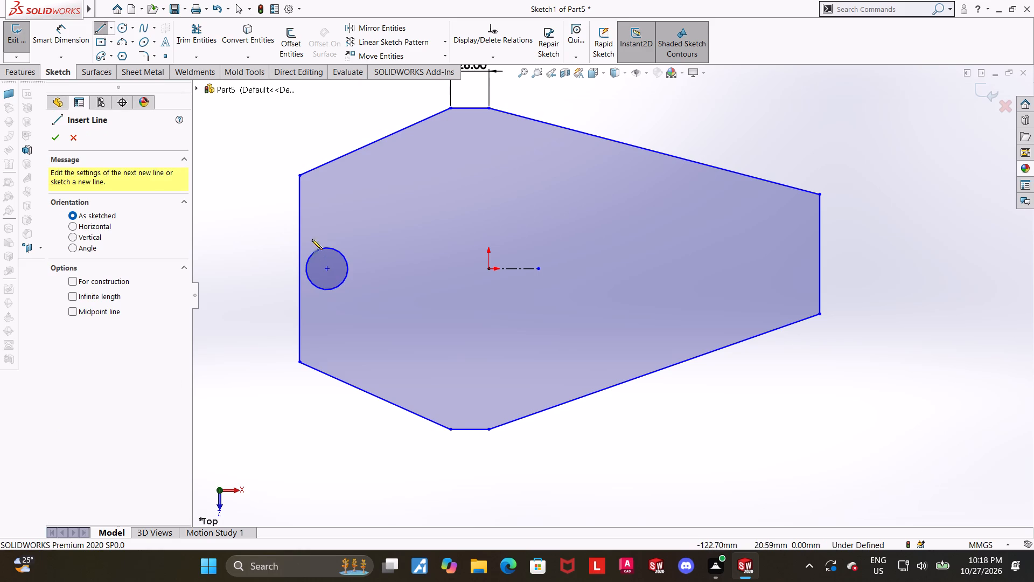
left_click(325, 247)
left_click(298, 247)
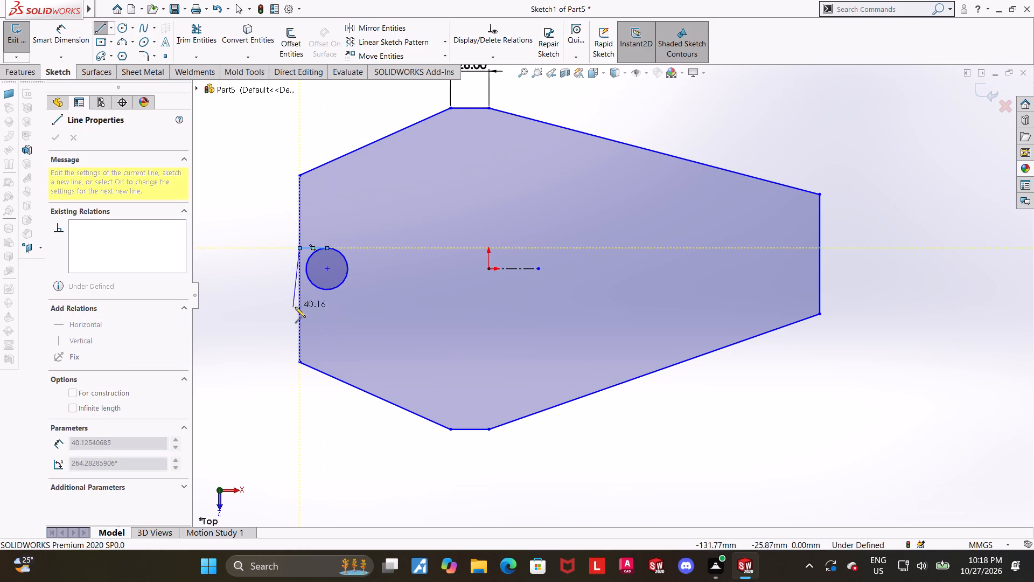
left_click(297, 290)
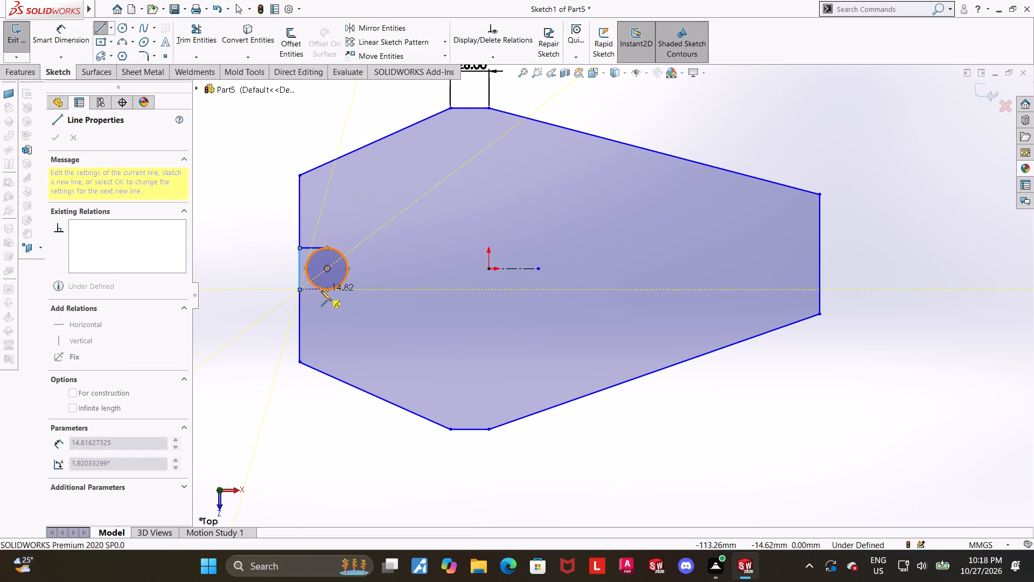
left_click(325, 290)
key("Escape")
scroll(342, 280, "down", 3)
key("Escape")
Trim away the circle's outer half and the left edge segment between the two short lines to open the round-ended notch.
left_click(191, 34)
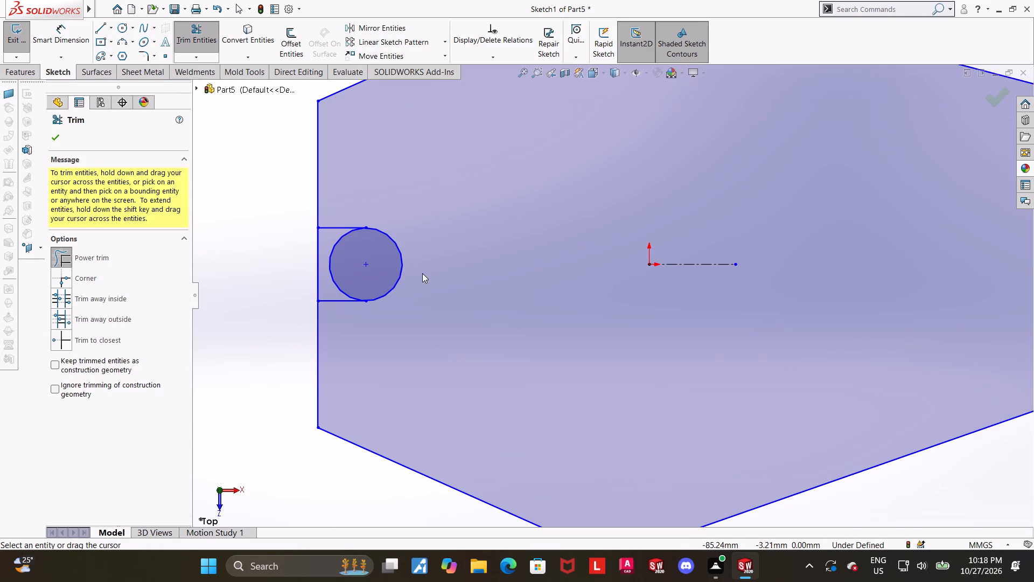
left_click_drag(350, 269, 323, 269)
left_click_drag(326, 270, 269, 268)
scroll(271, 269, "up", 5)
key("Escape")
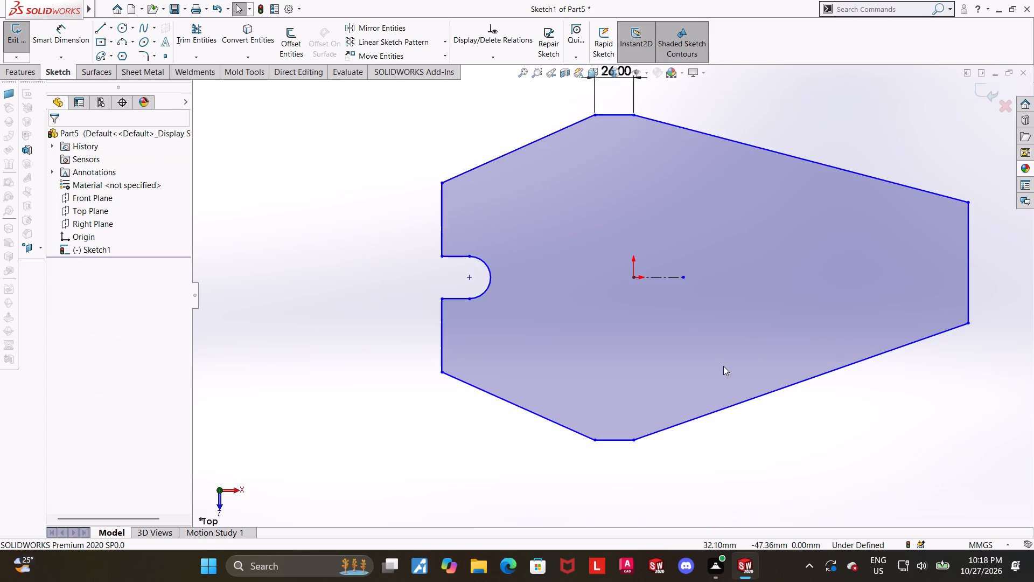
Add a horizontal relation between the notch's arc centre and the origin.
scroll(723, 366, "up", 3)
scroll(739, 321, "down", 2)
key("Escape")
left_click(463, 267)
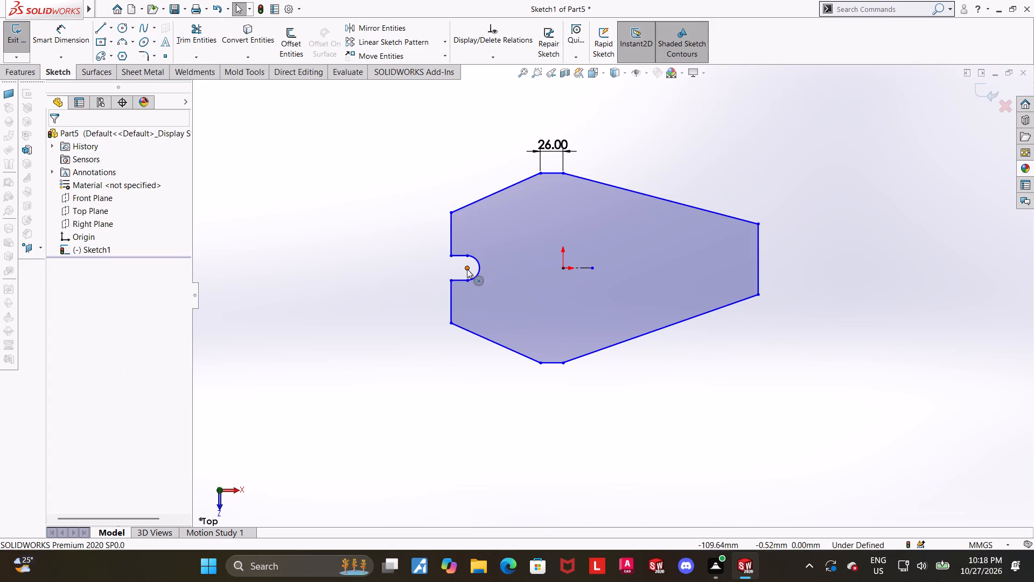
left_click(467, 269)
left_click(566, 266, "ctrl")
left_click(647, 438)
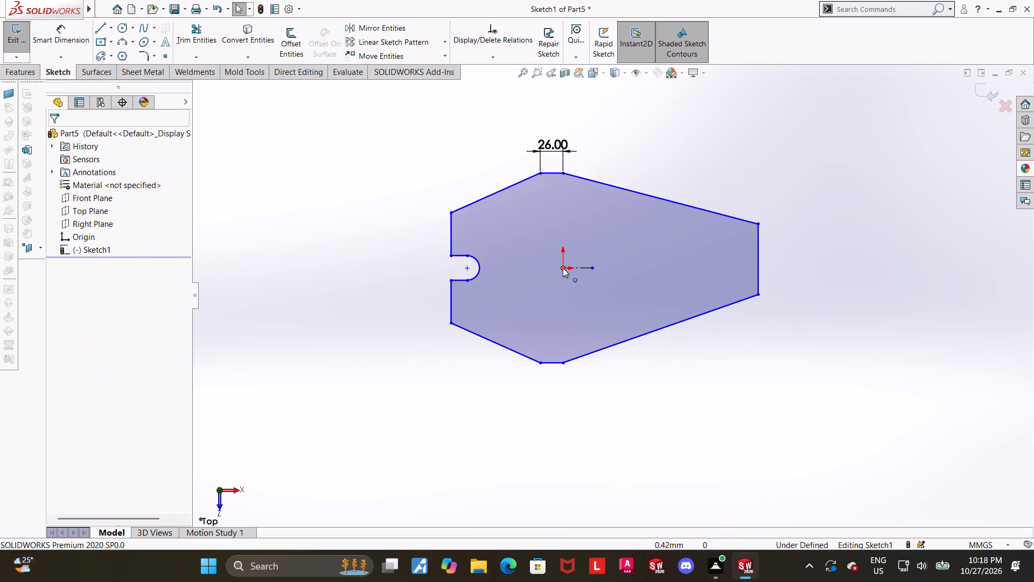
left_click(563, 268)
left_click(467, 267, "ctrl")
left_click(60, 329)
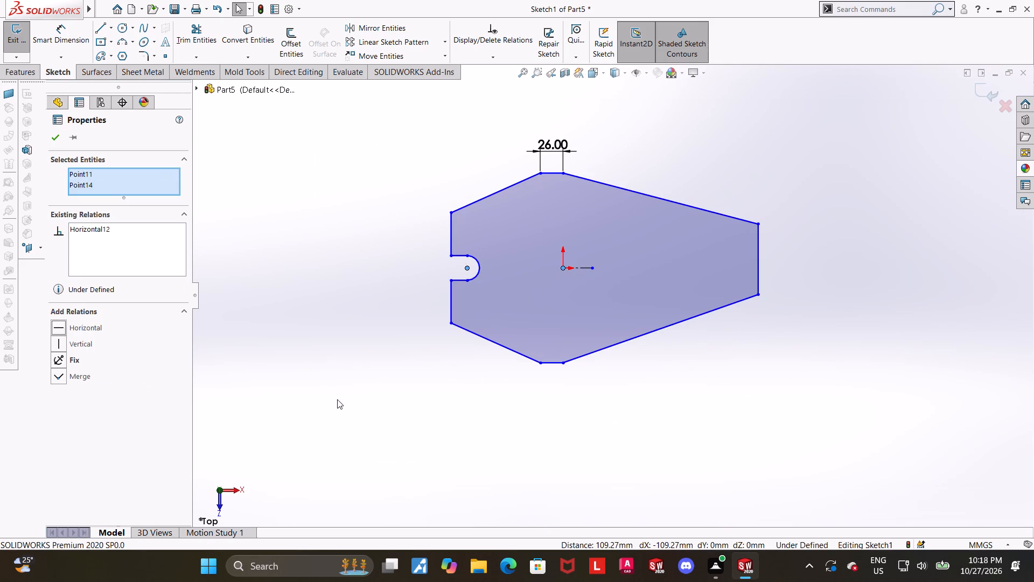
scroll(771, 508, "up", 2)
scroll(726, 320, "down", 3)
left_click(790, 418)
scroll(465, 244, "down", 2)
key("Escape")
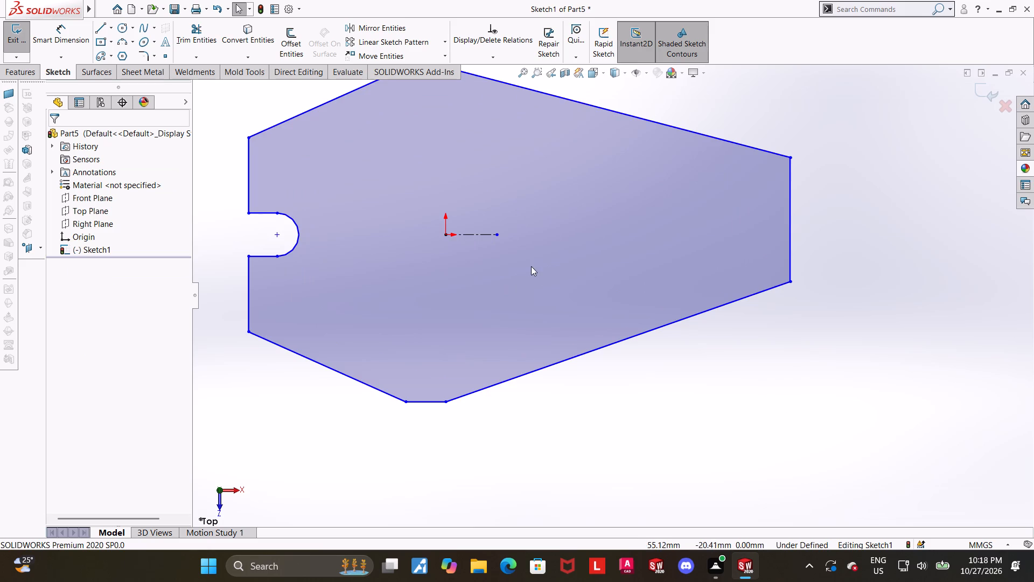
Dimension the distance from the plate's left edge to the notch's arc centre as 12 mm.
scroll(565, 297, "up", 3)
scroll(575, 185, "down", 1)
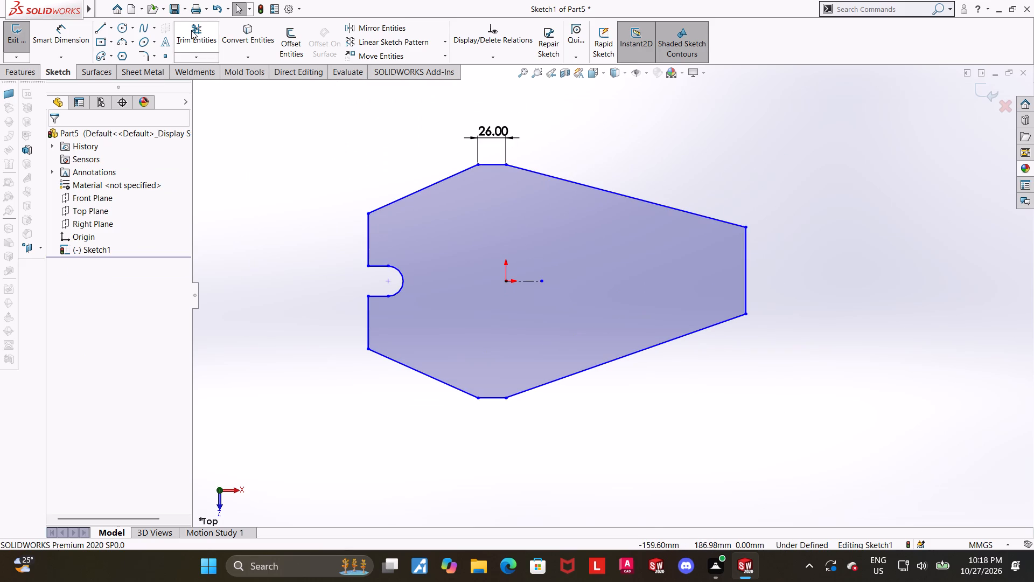
left_click(69, 38)
scroll(460, 209, "down", 2)
left_click(380, 319)
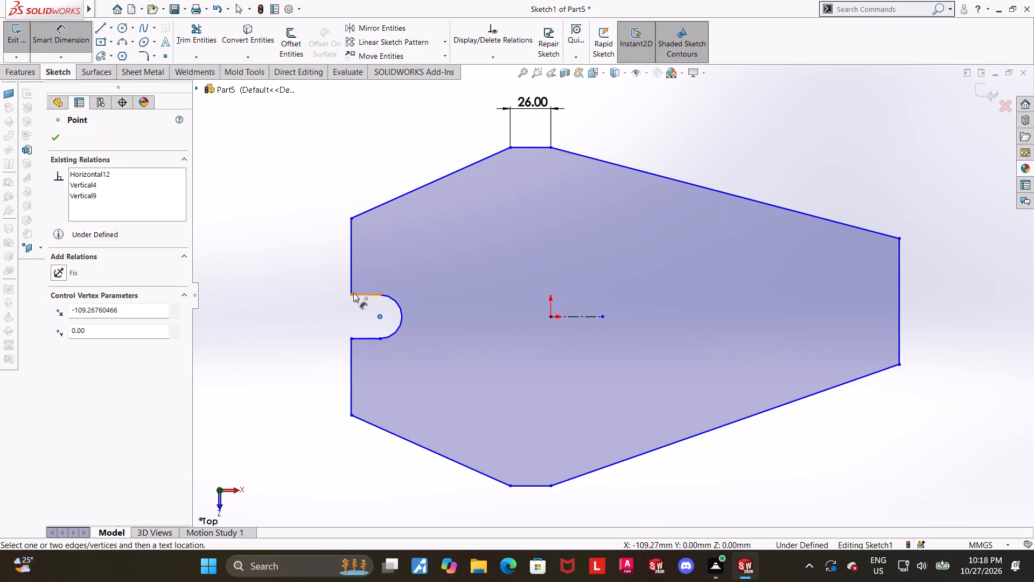
left_click(350, 284)
left_click(378, 274)
type("12")
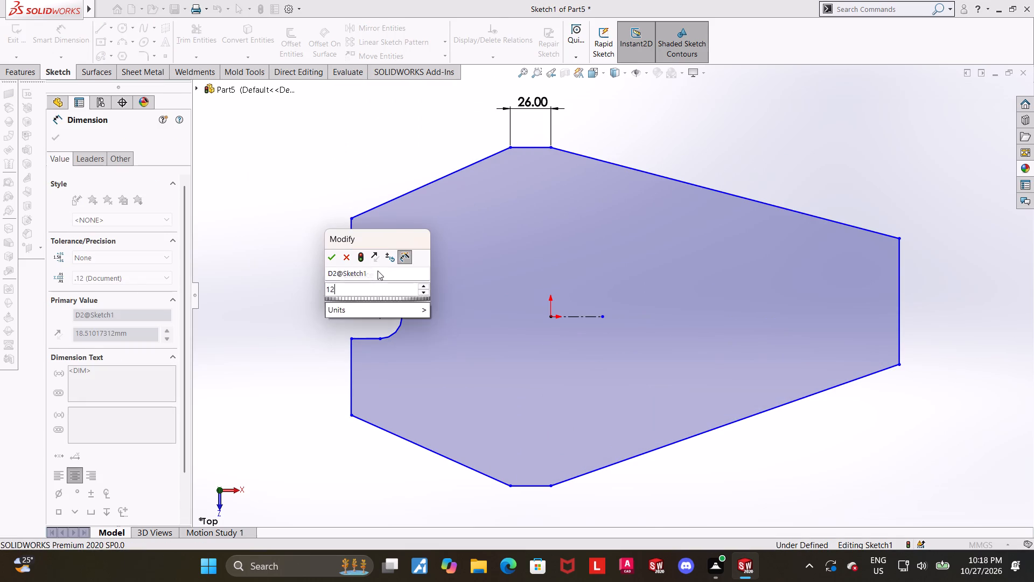
key("Return")
key("Escape")
left_click(325, 184)
Dimension the left edge segment below the notch to 27 mm.
scroll(441, 251, "down", 1)
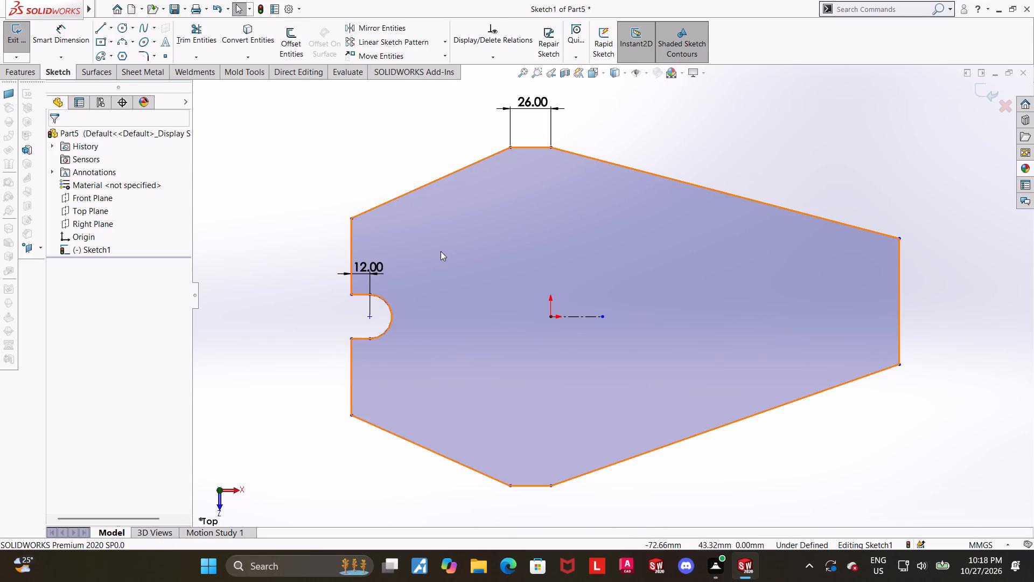
left_click(71, 44)
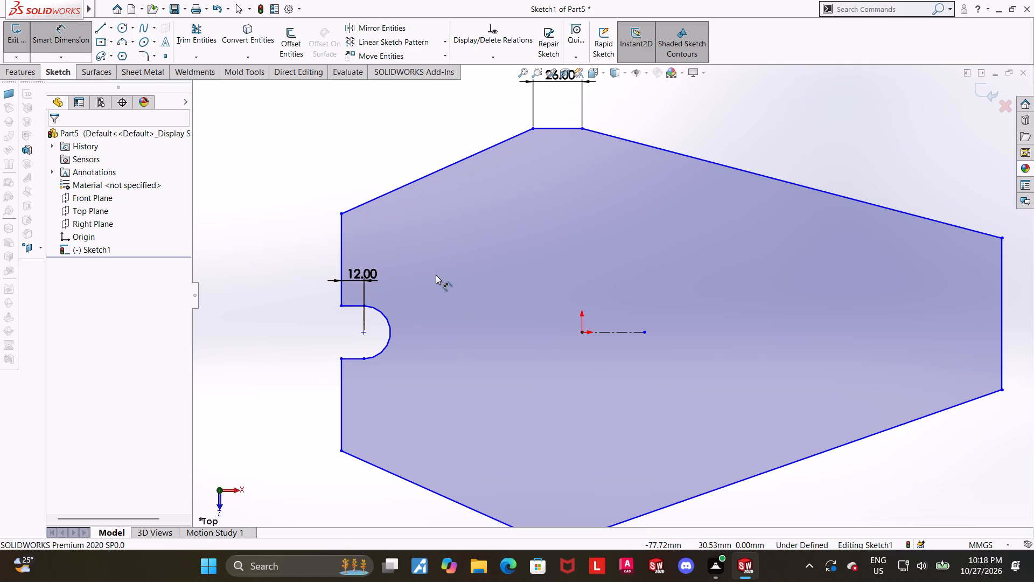
scroll(424, 282, "down", 1)
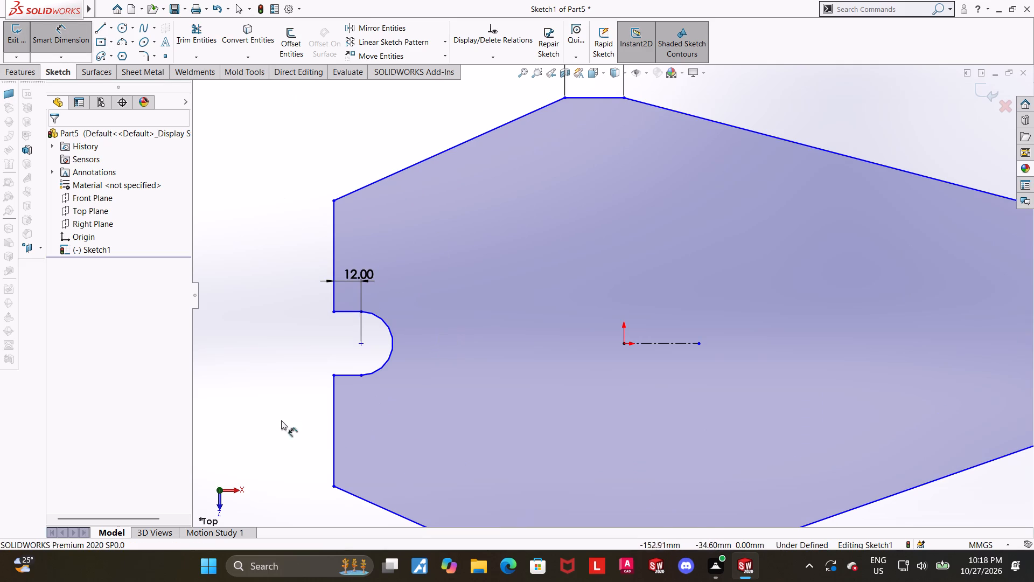
left_click(332, 486)
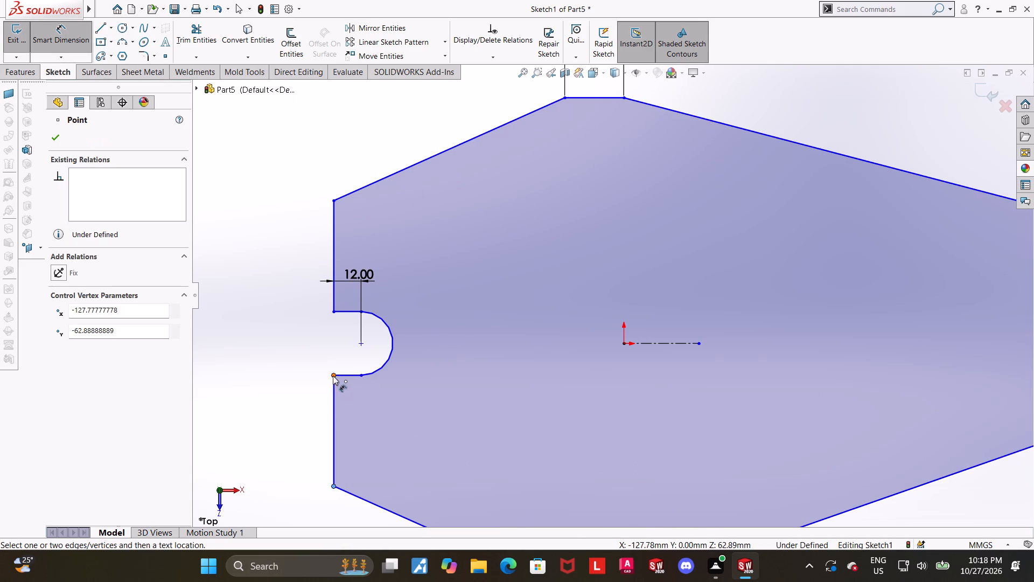
left_click(333, 376)
left_click(304, 391)
type("27")
key("Return")
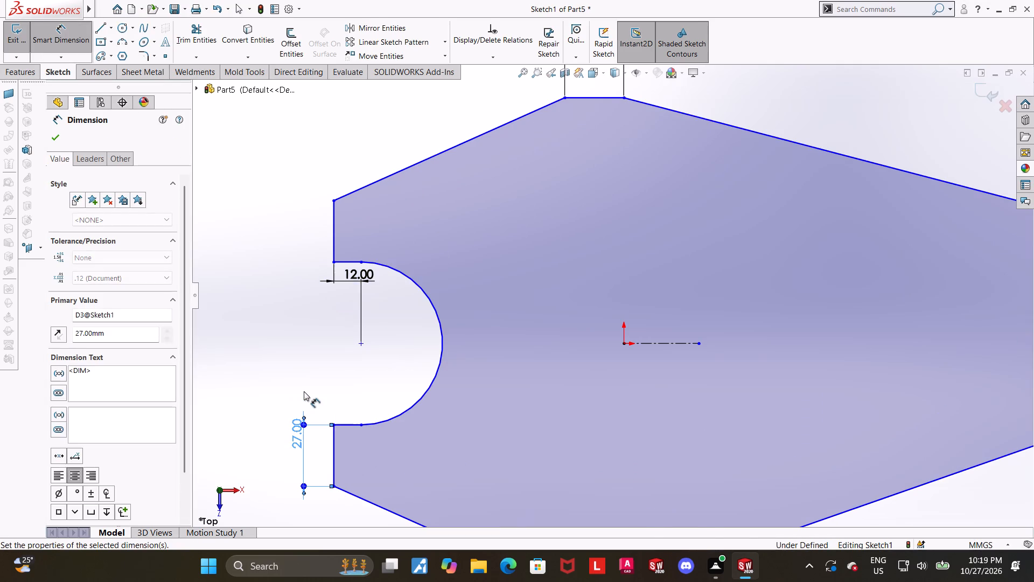
key("Escape")
left_click(307, 324)
Make the left edge segments above and below the notch symmetric about the horizontal centerline.
left_click(331, 230)
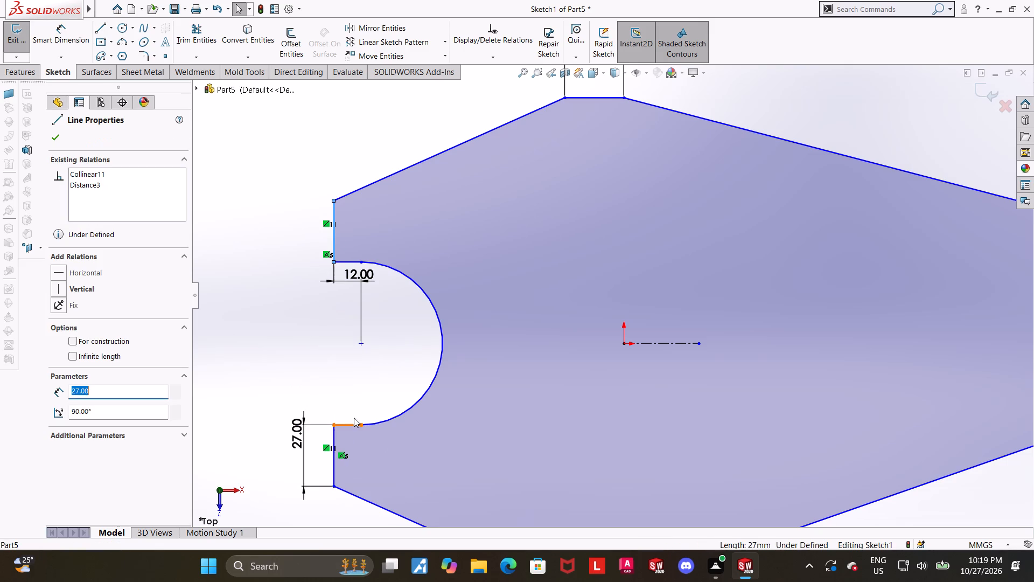
left_click(336, 440, "ctrl")
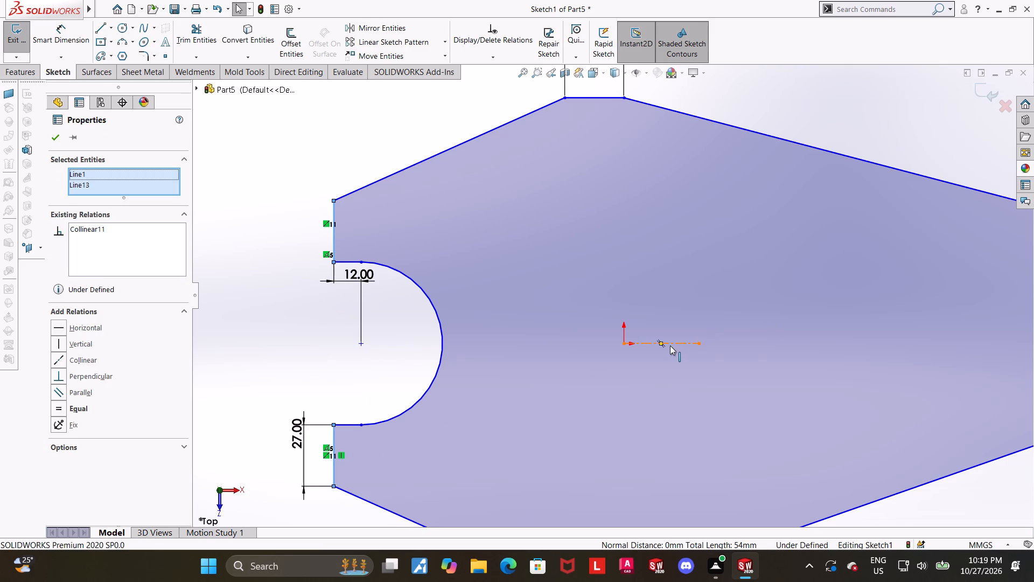
left_click(670, 345, "ctrl")
left_click(57, 419)
scroll(239, 383, "up", 5)
key("Escape")
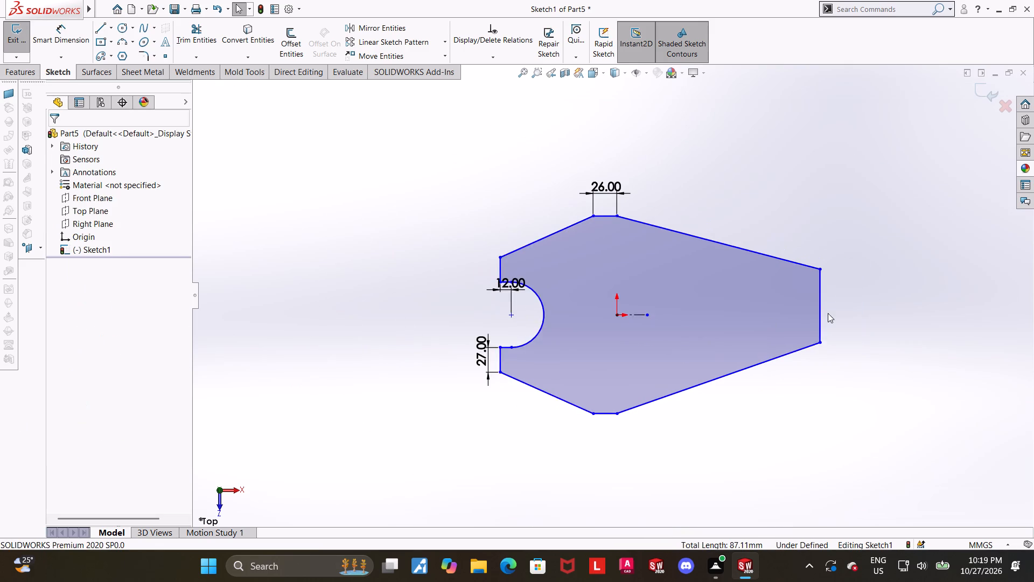
Dimension the notch's width between its two short horizontal lines to 16 mm.
scroll(828, 313, "down", 2)
scroll(761, 296, "down", 2)
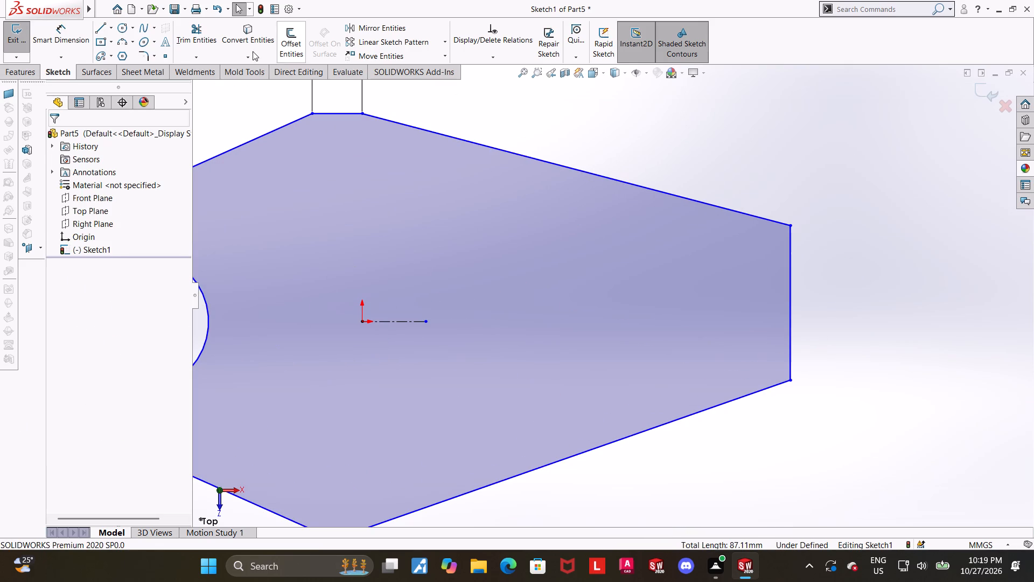
left_click(62, 31)
scroll(493, 317, "up", 4)
scroll(341, 321, "down", 2)
scroll(428, 248, "down", 4)
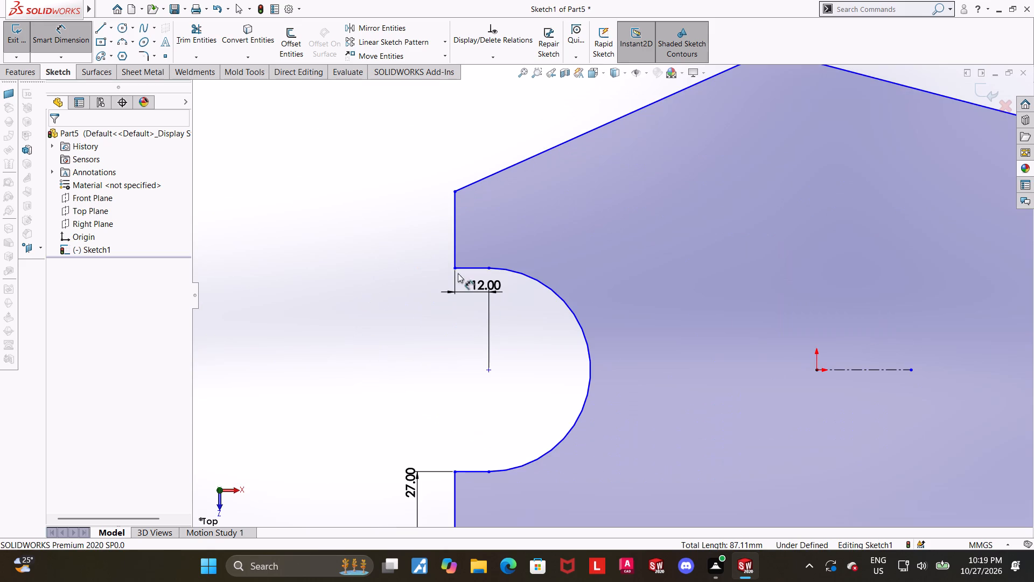
left_click(472, 269)
left_click(470, 473)
left_click(342, 366)
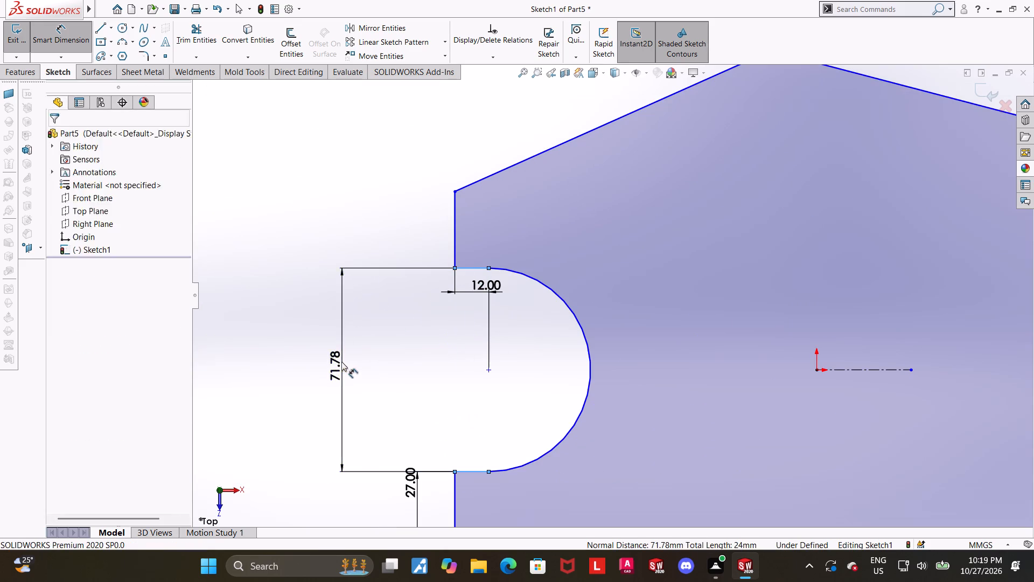
type("16")
key("Return")
key("Escape")
scroll(429, 247, "up", 2)
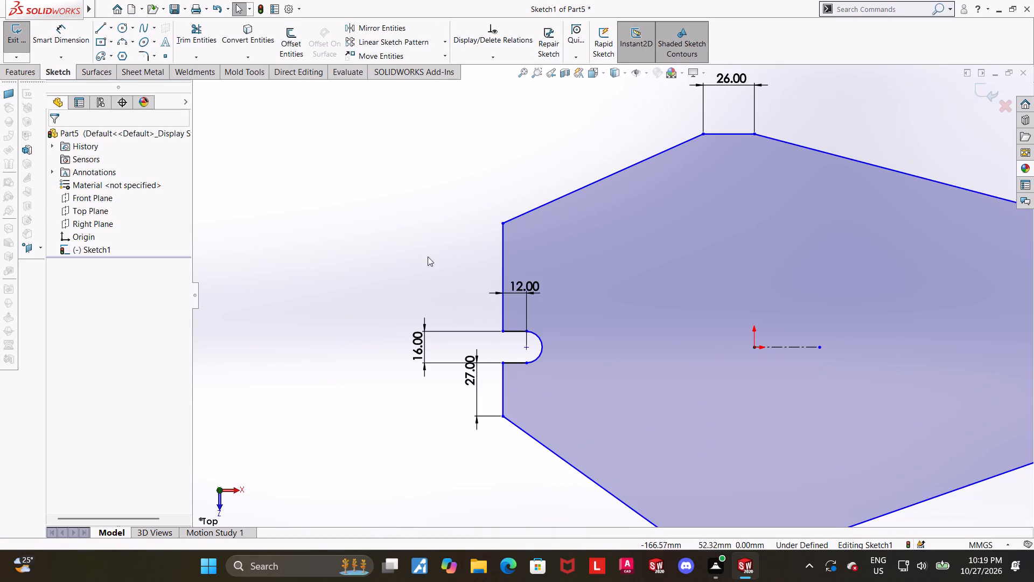
left_click(478, 455)
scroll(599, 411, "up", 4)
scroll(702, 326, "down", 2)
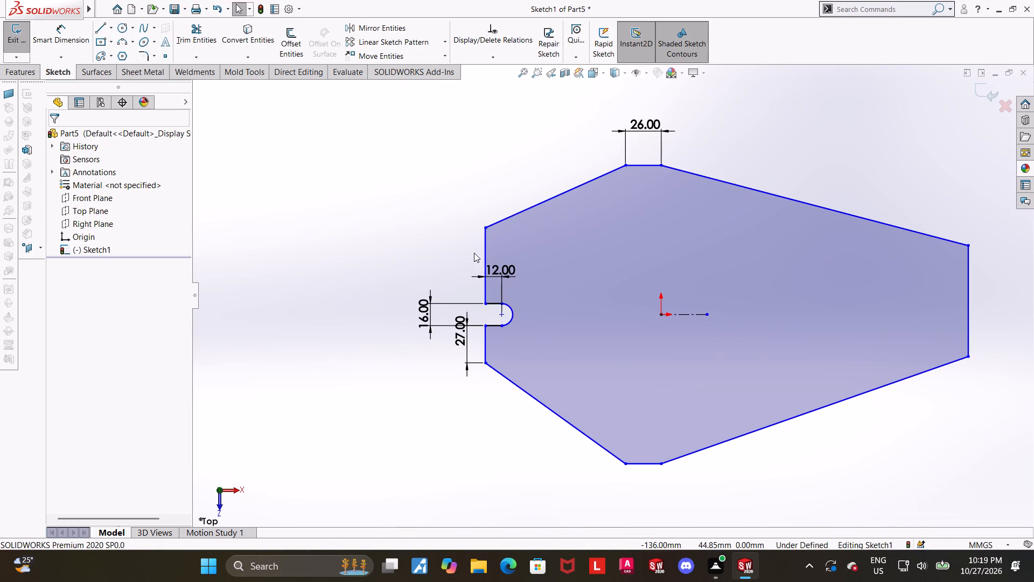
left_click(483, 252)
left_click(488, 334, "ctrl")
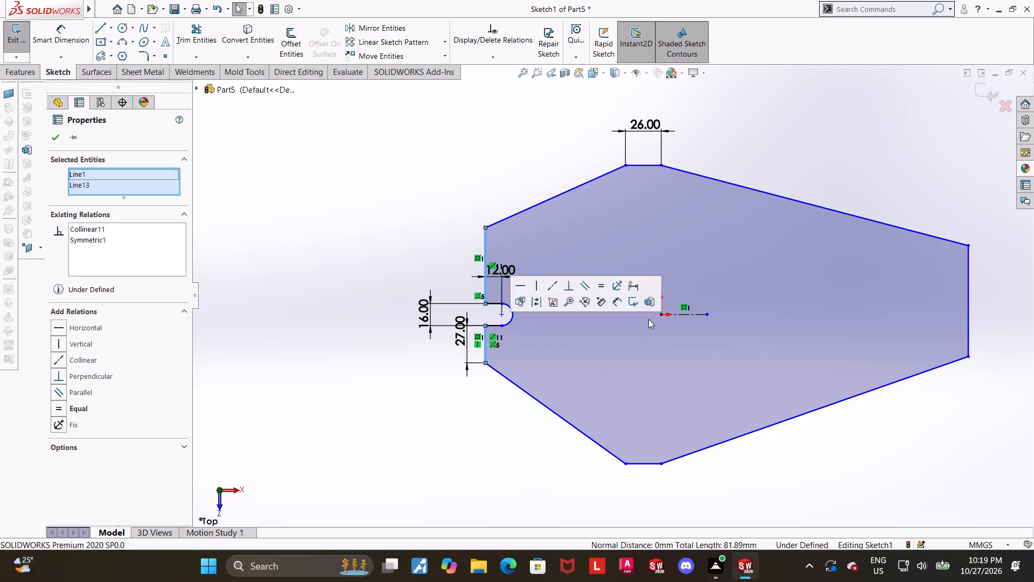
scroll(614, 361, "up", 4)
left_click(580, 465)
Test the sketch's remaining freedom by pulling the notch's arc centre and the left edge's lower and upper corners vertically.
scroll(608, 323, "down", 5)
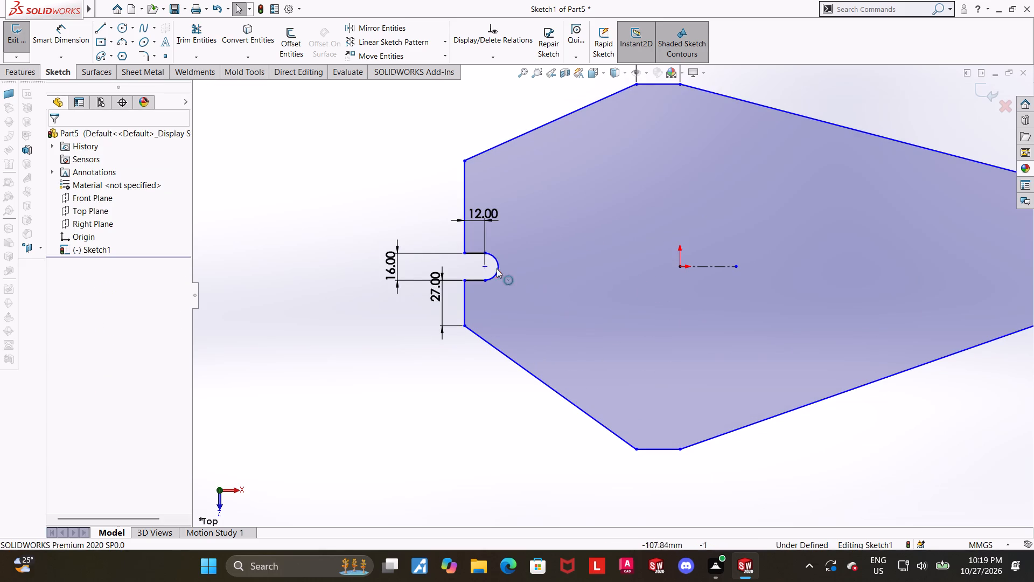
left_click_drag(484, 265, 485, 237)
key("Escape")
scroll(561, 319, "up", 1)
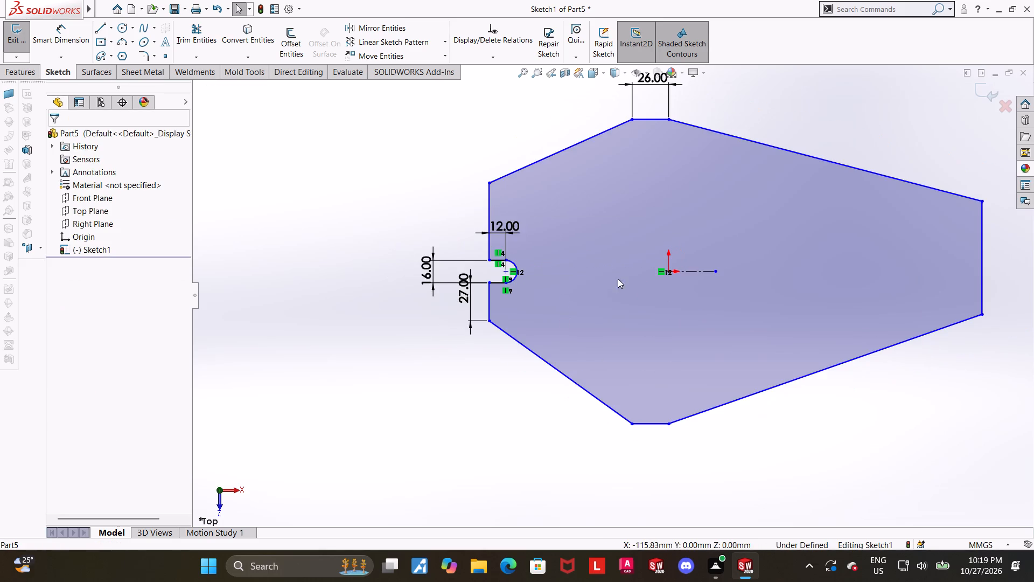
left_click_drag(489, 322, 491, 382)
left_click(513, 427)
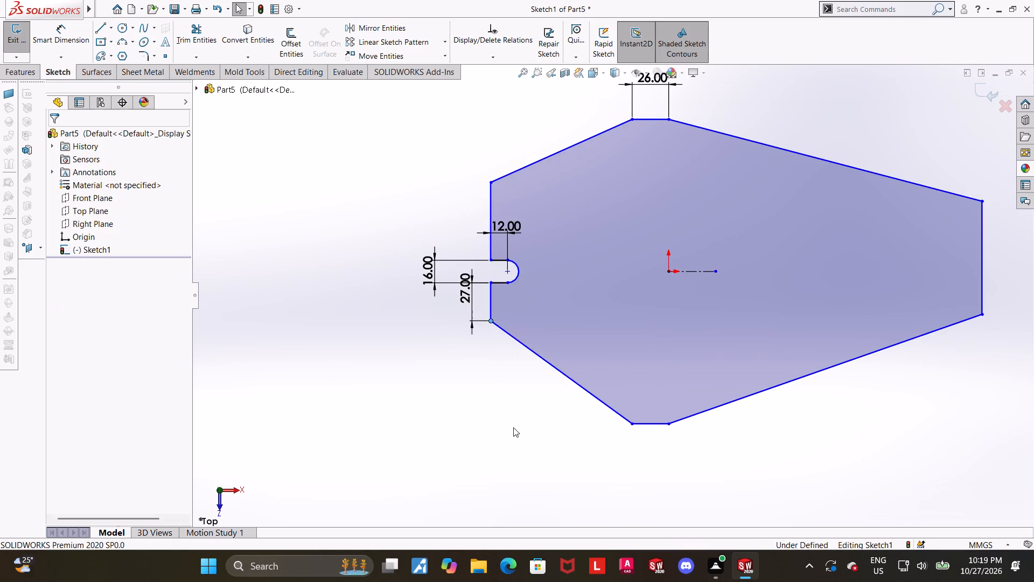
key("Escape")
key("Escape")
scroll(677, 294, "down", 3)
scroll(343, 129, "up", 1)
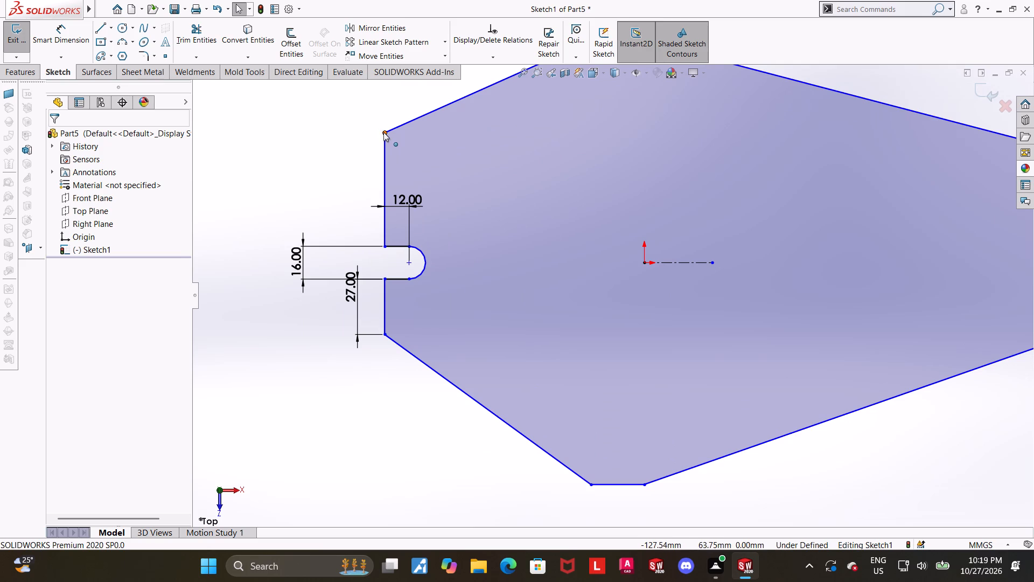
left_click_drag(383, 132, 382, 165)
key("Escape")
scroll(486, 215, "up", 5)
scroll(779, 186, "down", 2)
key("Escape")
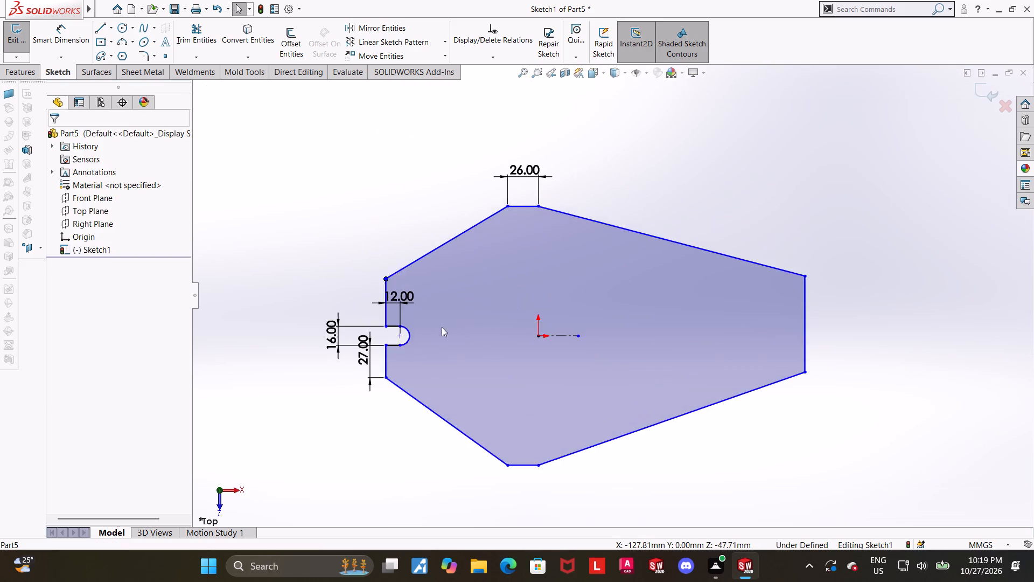
Add an equal-length relation between the left edge segments above and below the notch.
scroll(398, 319, "down", 3)
left_click(415, 305, "ctrl")
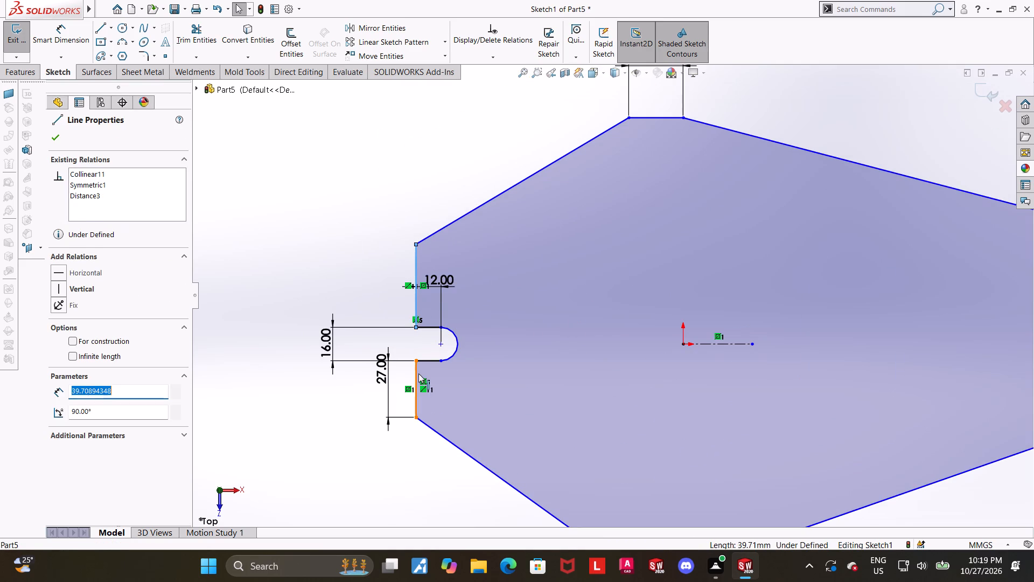
left_click(418, 373, "ctrl")
left_click(58, 410)
scroll(425, 455, "up", 4)
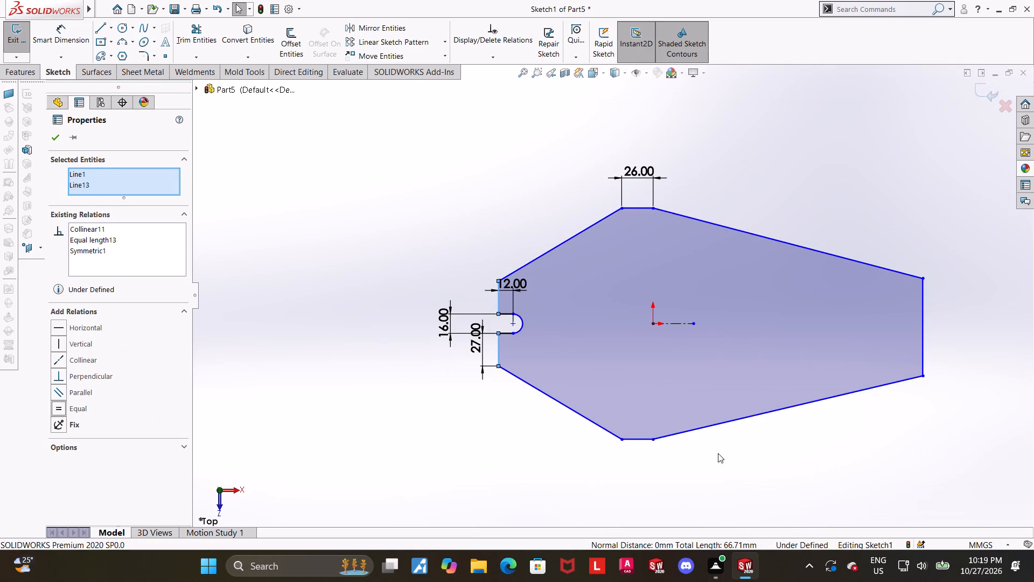
left_click(780, 456)
Dimension the plate's overall height between the short upper and lower horizontal lines to 140 mm.
scroll(803, 325, "down", 1)
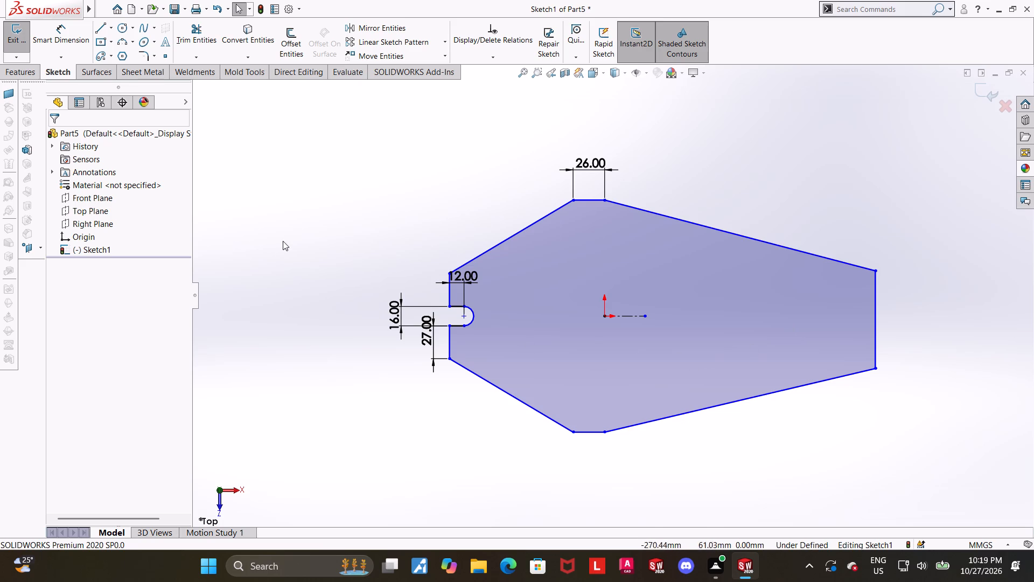
left_click(59, 44)
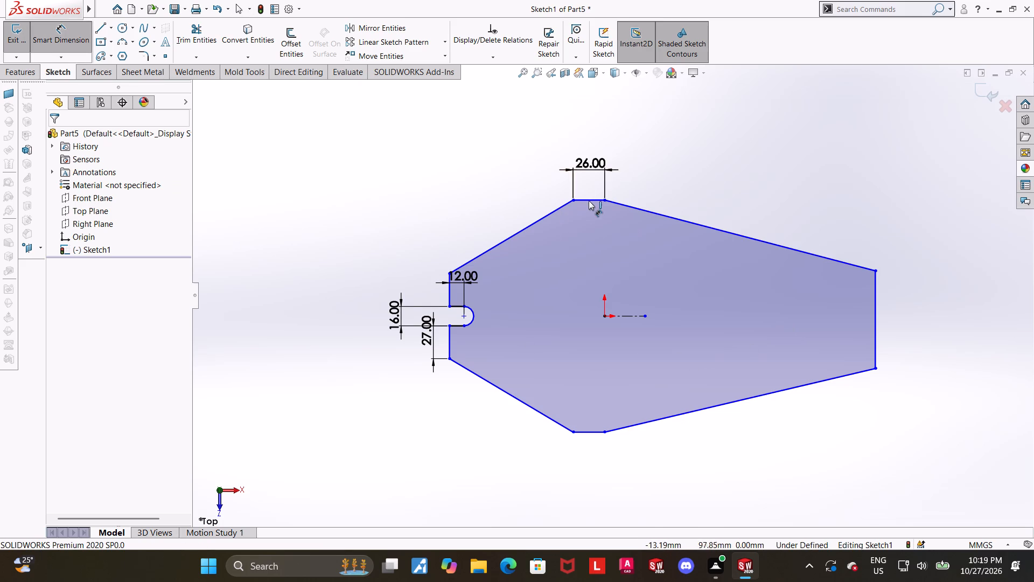
left_click(589, 202)
left_click(590, 433)
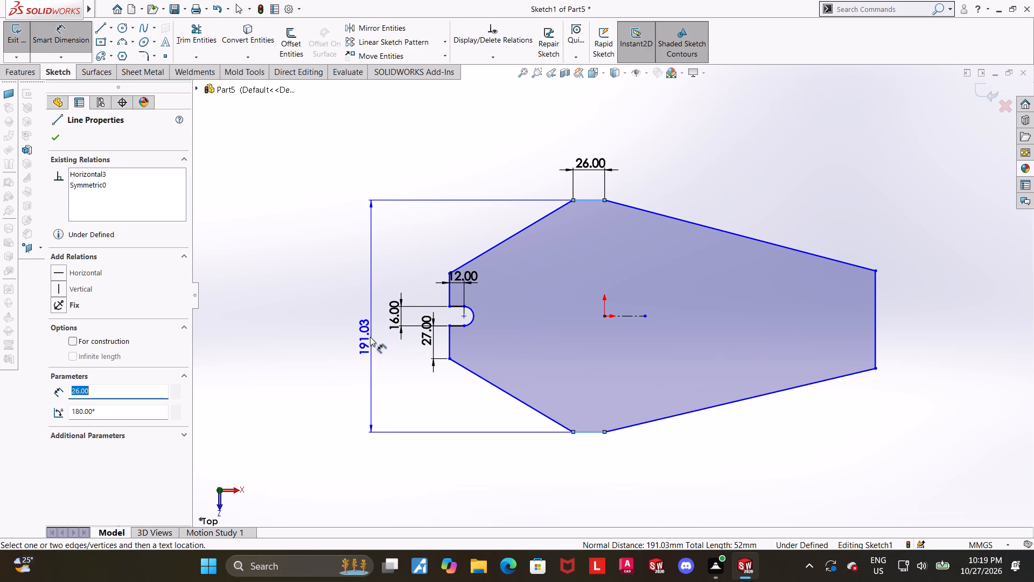
left_click(359, 335)
type("140")
key("Return")
key("Escape")
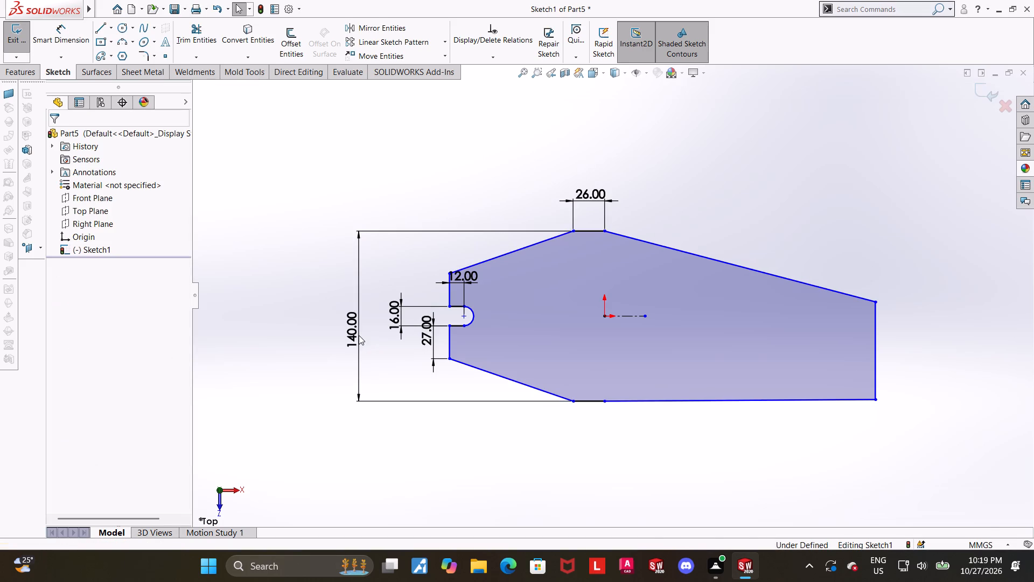
left_click(640, 477)
Pull the plate's right vertical edge inward to about 206 mm from the origin and raise its lower corner, shortening the edge.
left_click_drag(877, 349, 869, 302)
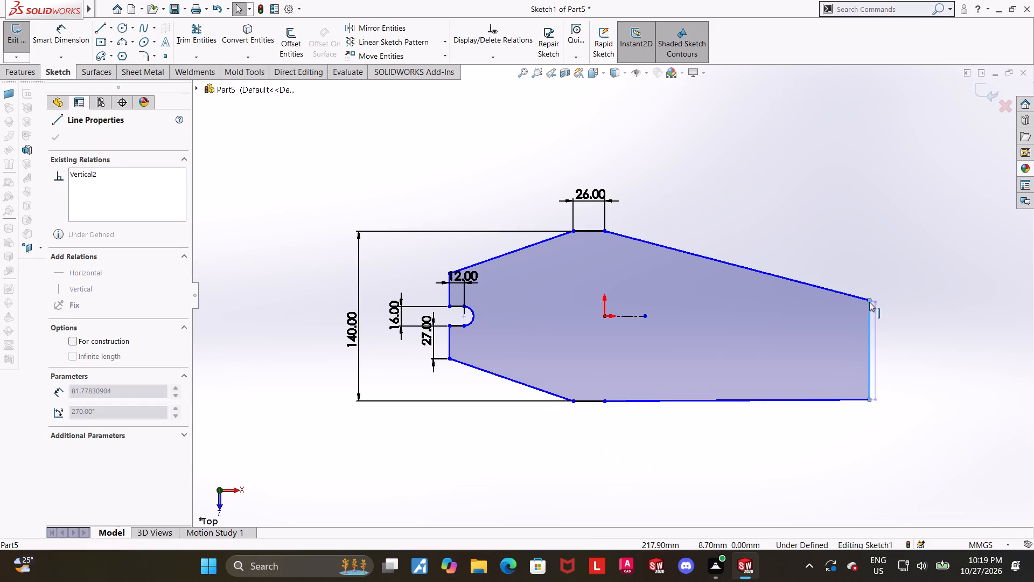
left_click_drag(869, 302, 869, 301)
left_click_drag(867, 402, 855, 322)
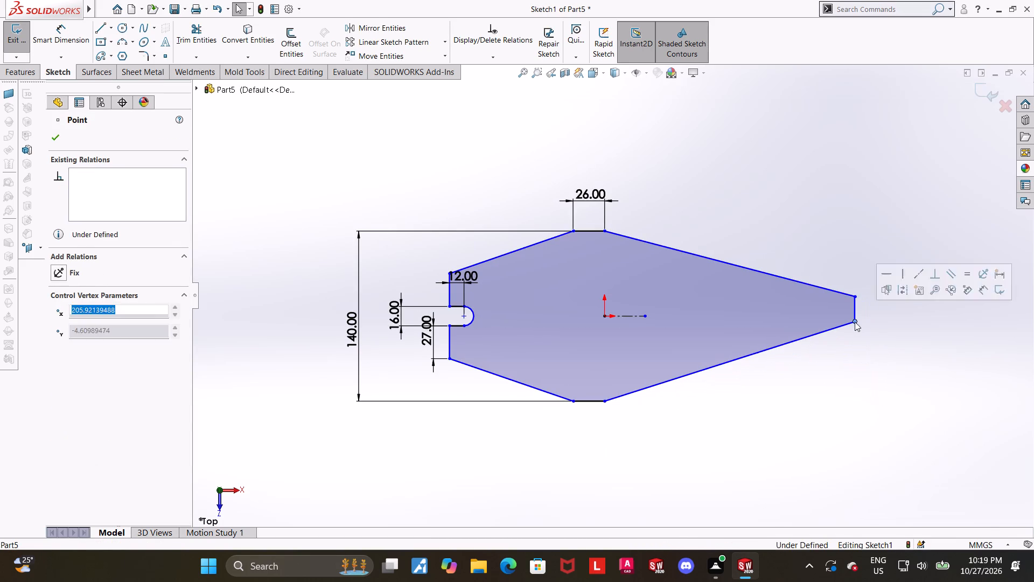
left_click(893, 408)
key("Escape")
Add a horizontal relation between the right edge's midpoint and the origin.
scroll(872, 284, "down", 3)
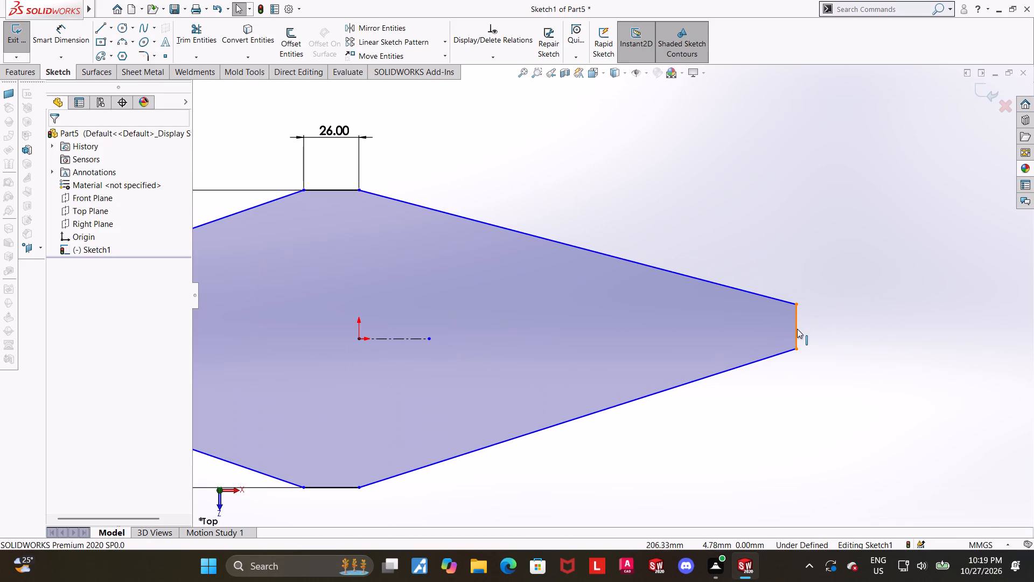
left_click(795, 328)
left_click(359, 340, "ctrl")
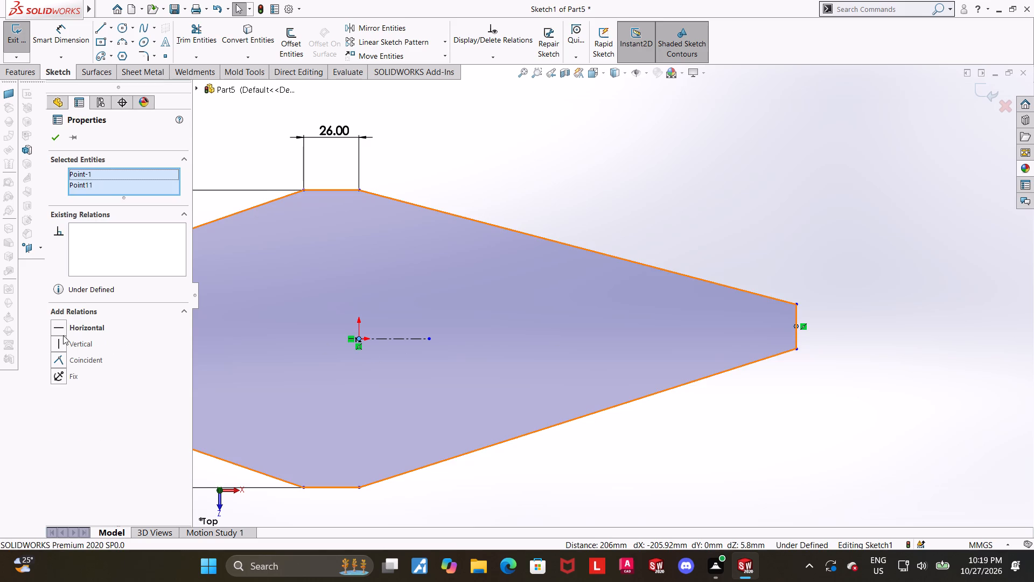
left_click(58, 327)
left_click(644, 456)
Pull the right edge's upper corner inward to about 112 mm horizontally and 28 mm vertically from the origin.
left_click(85, 45)
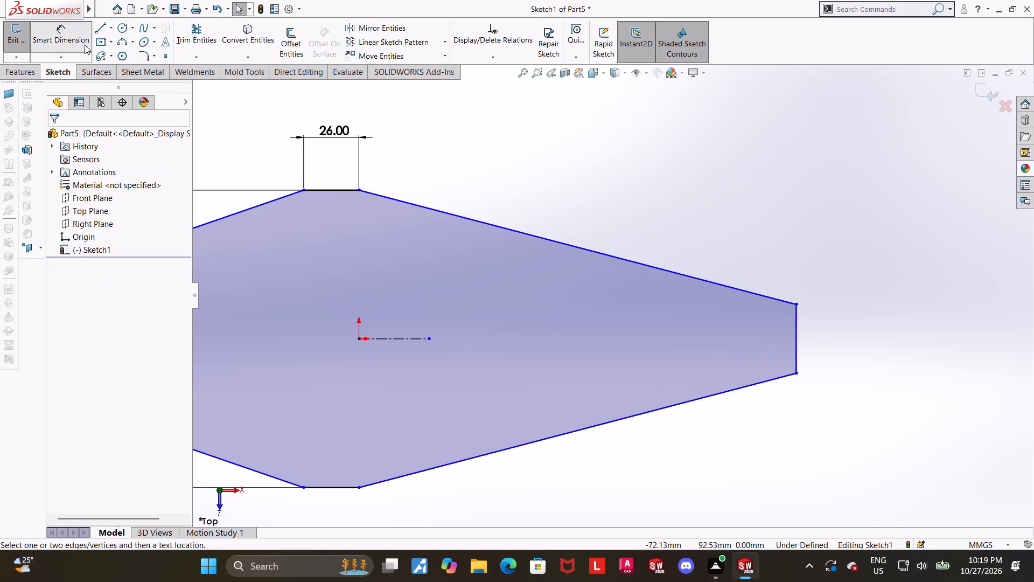
scroll(862, 340, "up", 2)
scroll(865, 333, "down", 1)
key("Escape")
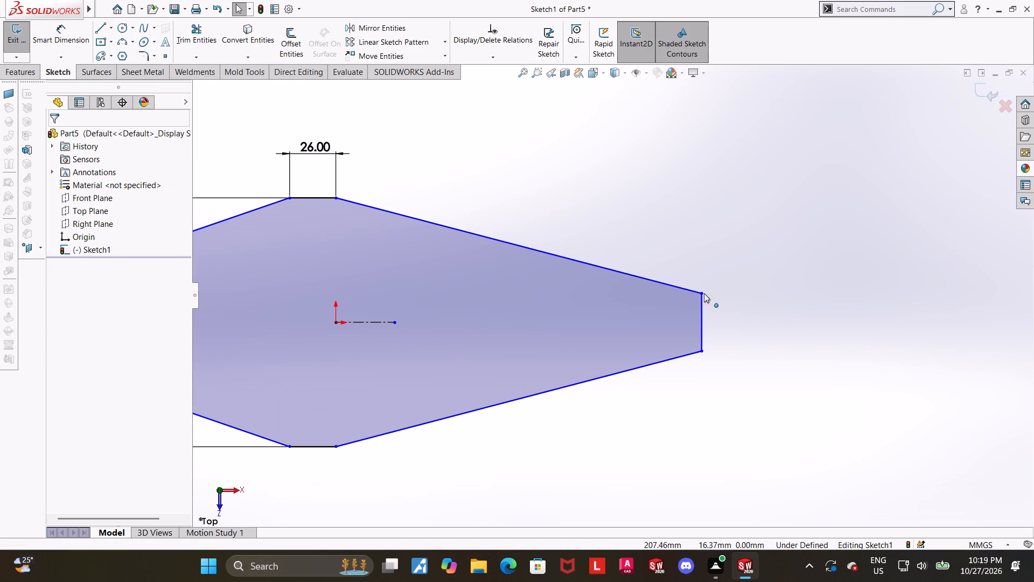
left_click_drag(702, 293, 535, 273)
key("Escape")
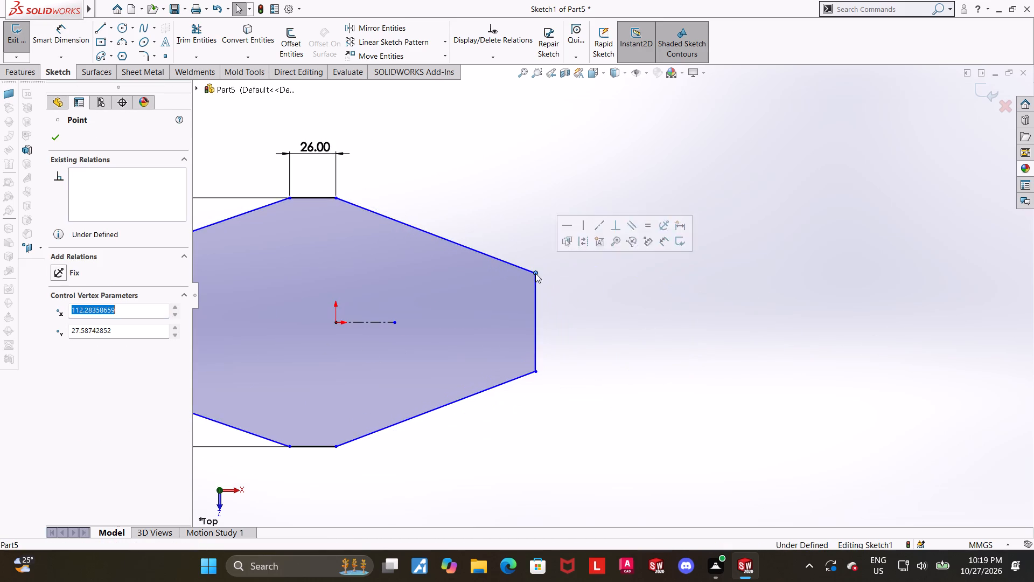
scroll(642, 378, "up", 2)
scroll(271, 321, "down", 2)
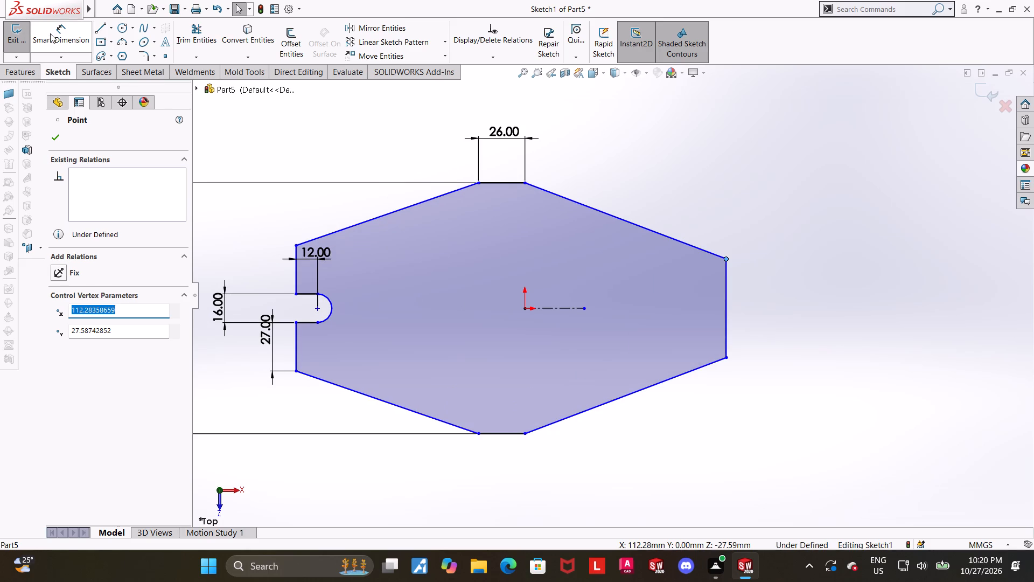
Dimension the horizontal distance from the right end of the short lower line to the plate's right edge to 125 mm.
left_click(51, 33)
scroll(589, 415, "down", 1)
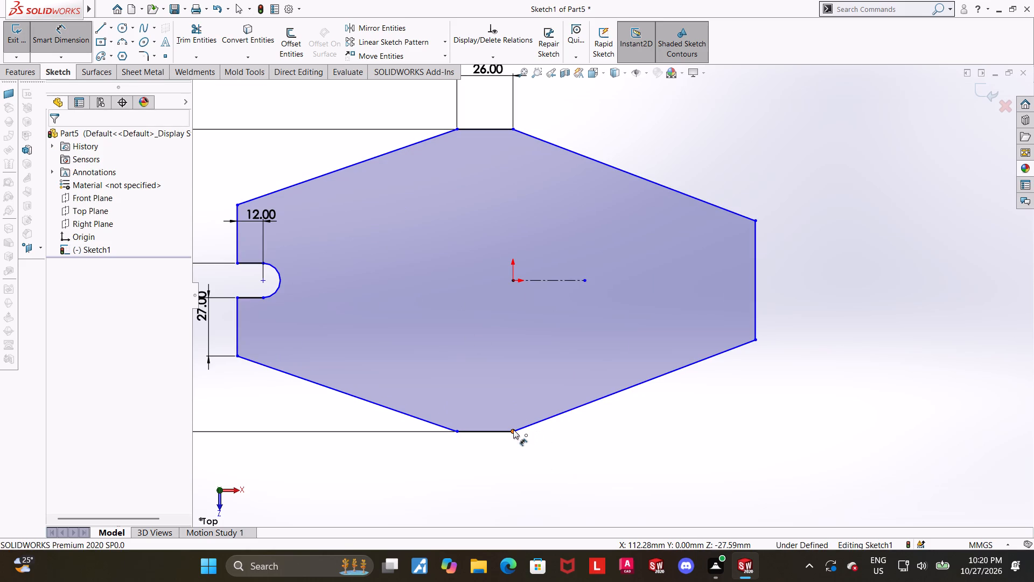
left_click(513, 429)
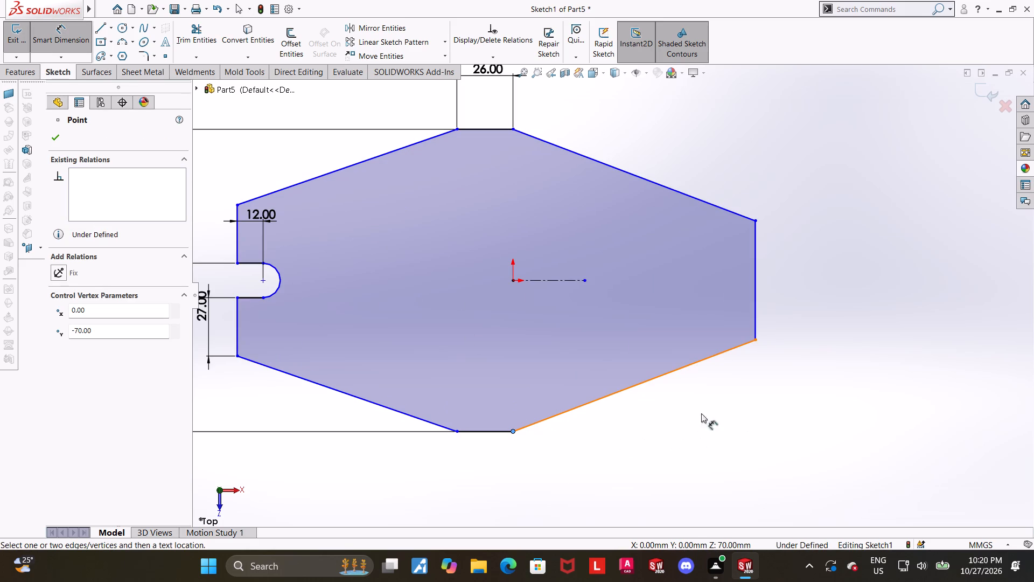
left_click(754, 308)
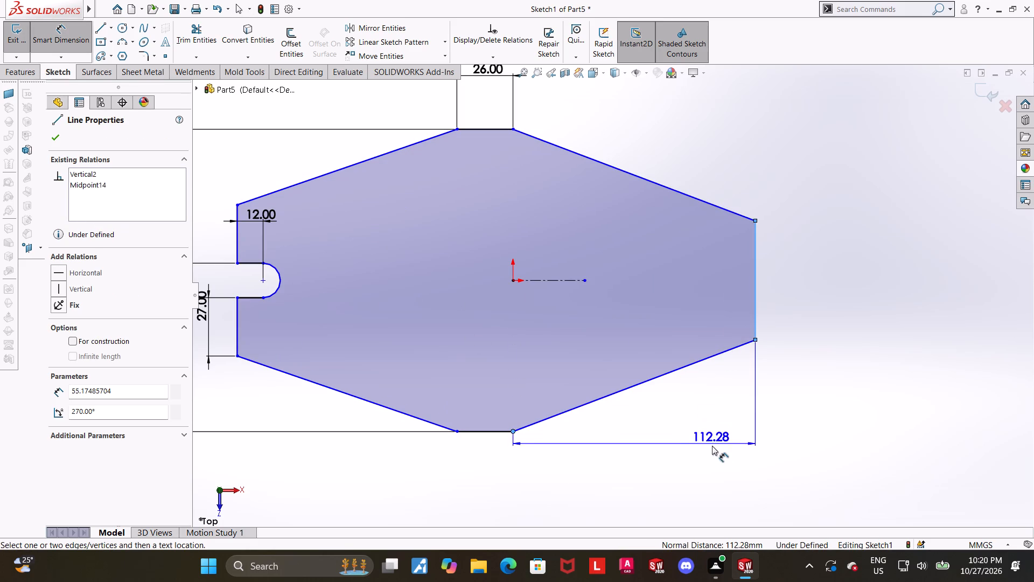
left_click(714, 452)
type("125")
key("Return")
key("Escape")
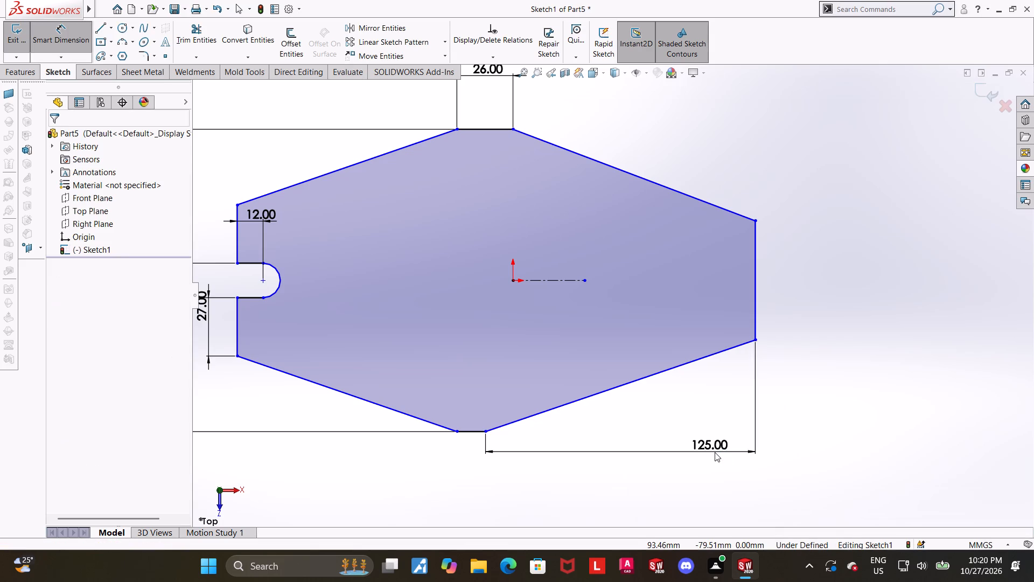
left_click(876, 415)
Add a vertical relation between the right end of the short lower line and the origin.
left_click(515, 280)
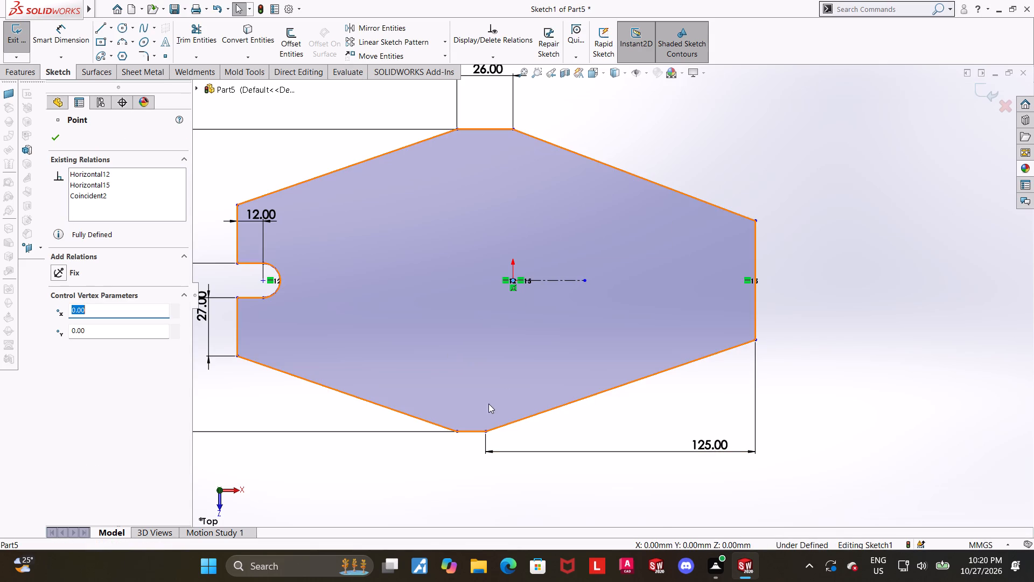
left_click(487, 436, "ctrl")
left_click(556, 443)
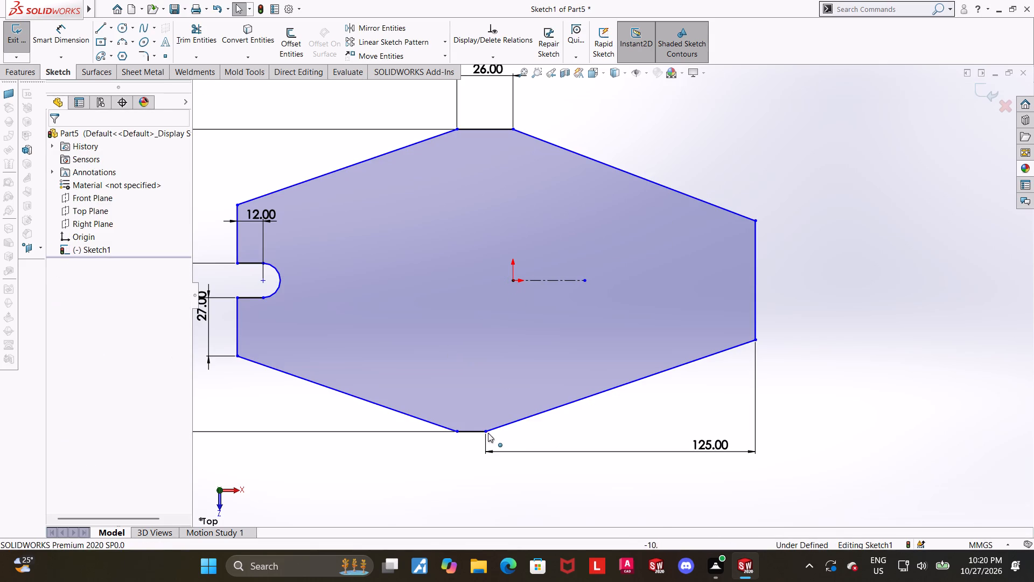
left_click(486, 432)
left_click(512, 283, "ctrl")
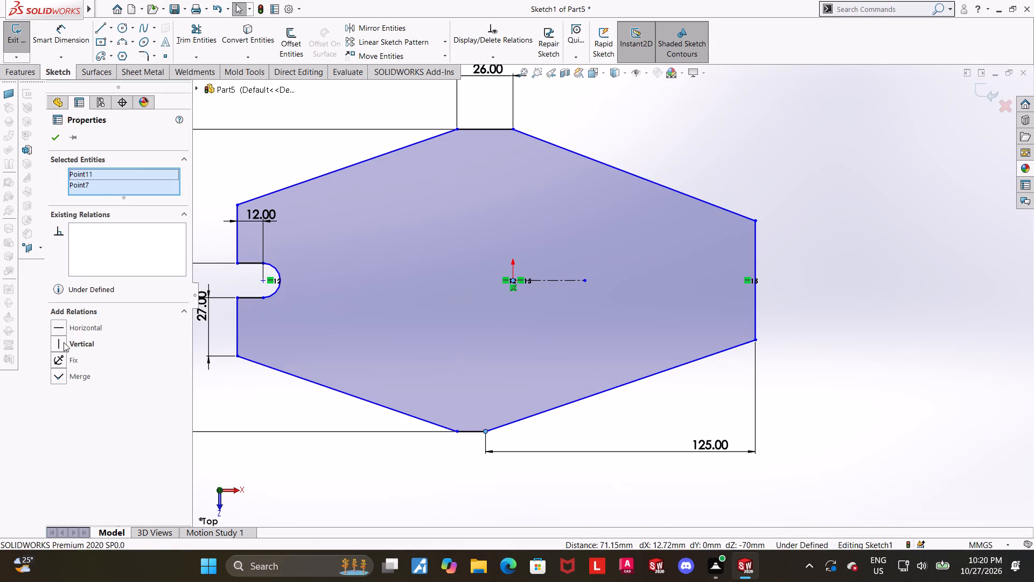
left_click(64, 342)
left_click(896, 384)
Add a vertical relation between the right ends of the short upper and lower lines.
left_click(513, 131, "ctrl")
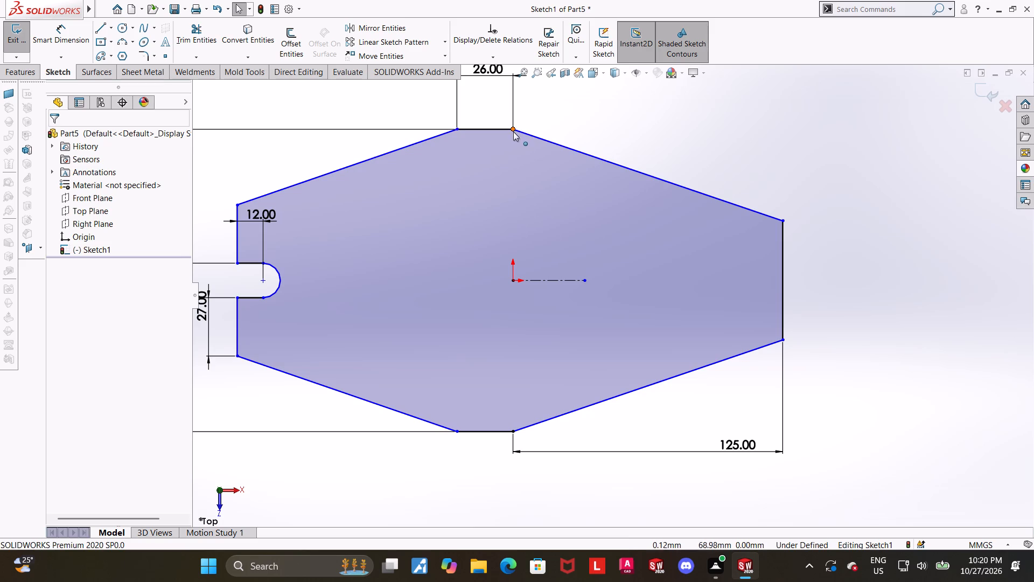
left_click(515, 429, "ctrl")
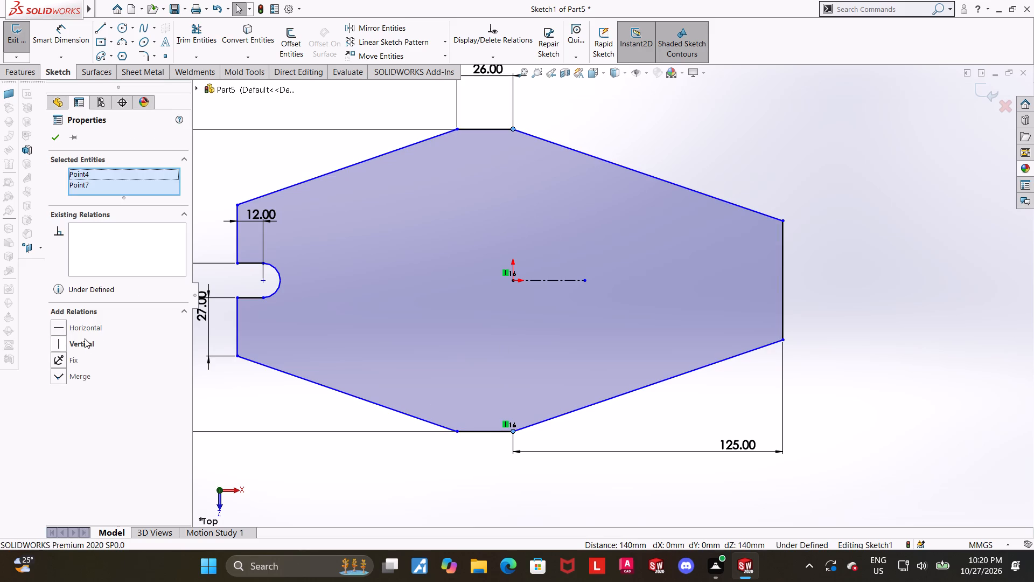
left_click(63, 341)
left_click(946, 315)
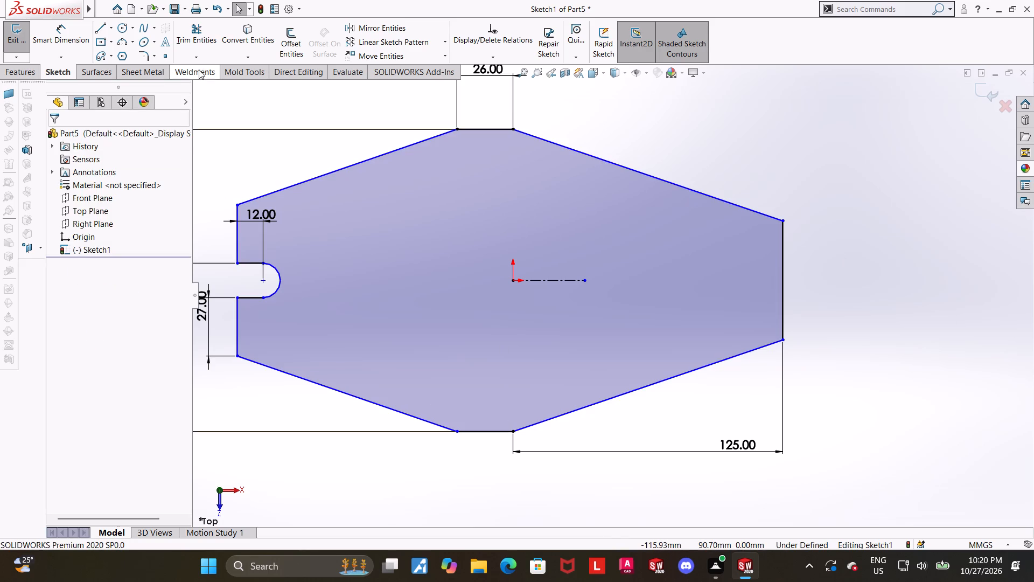
Sketch a circle inside the plate near the right edge, centred about 98 mm from the origin at the origin's height.
left_click(84, 32)
left_click(123, 31)
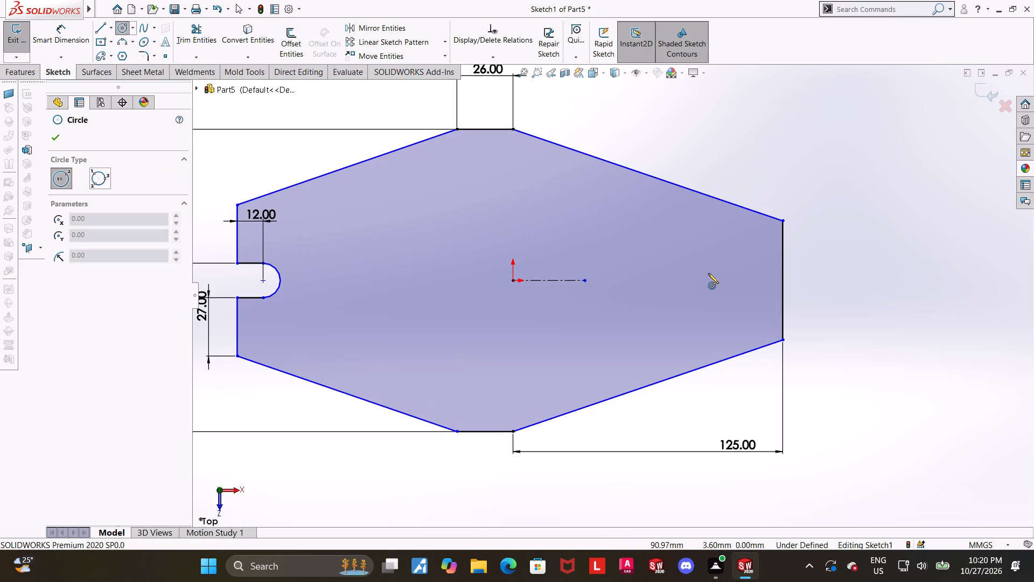
left_click(724, 282)
left_click(739, 273)
key("Escape")
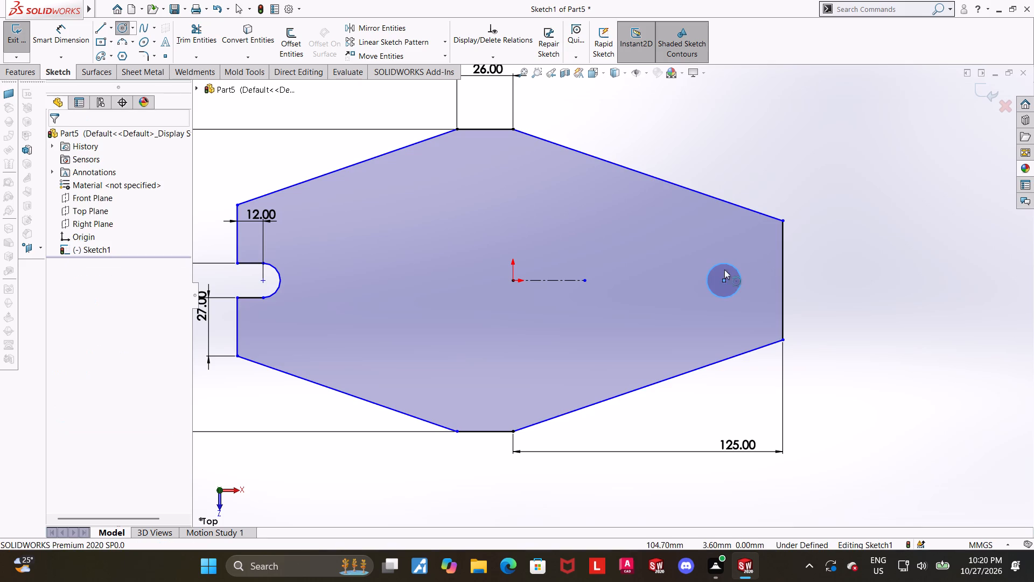
Draw two horizontal lines from the circle's top and bottom points to the plate's right edge.
left_click(101, 32)
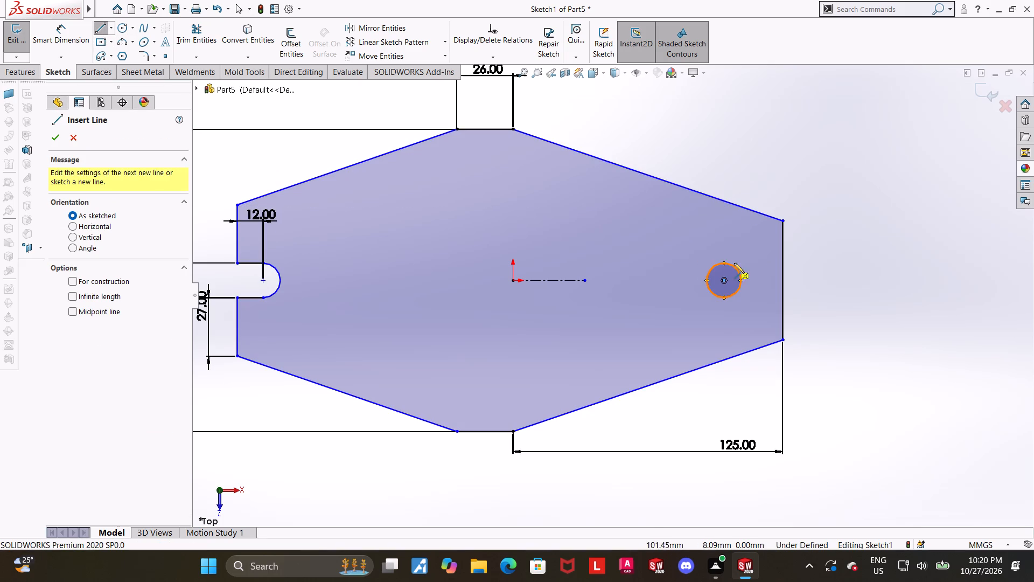
left_click(725, 262)
left_click(781, 262)
key("Escape")
key("Escape")
key("Escape")
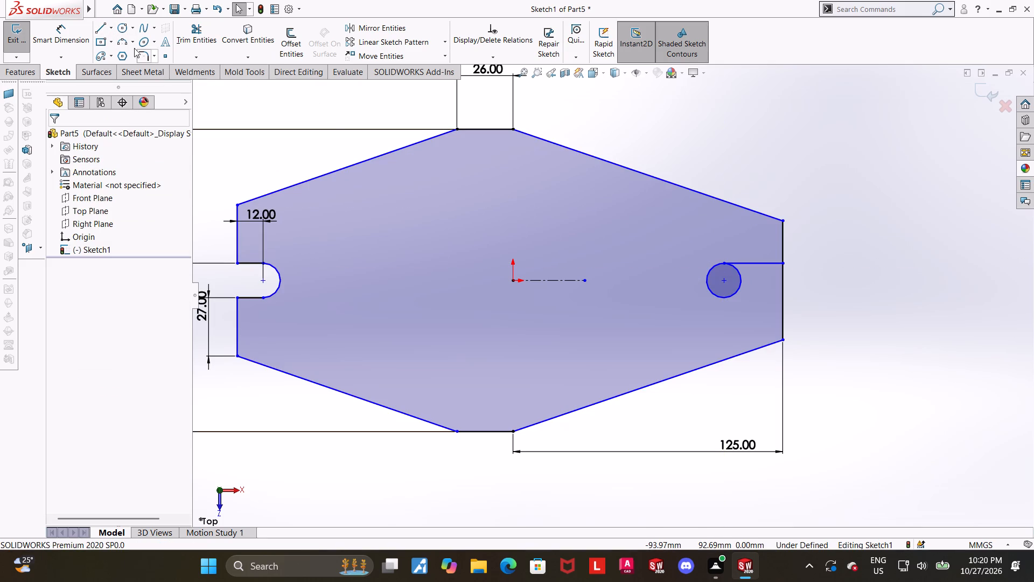
left_click(106, 32)
key("Escape")
left_click(99, 31)
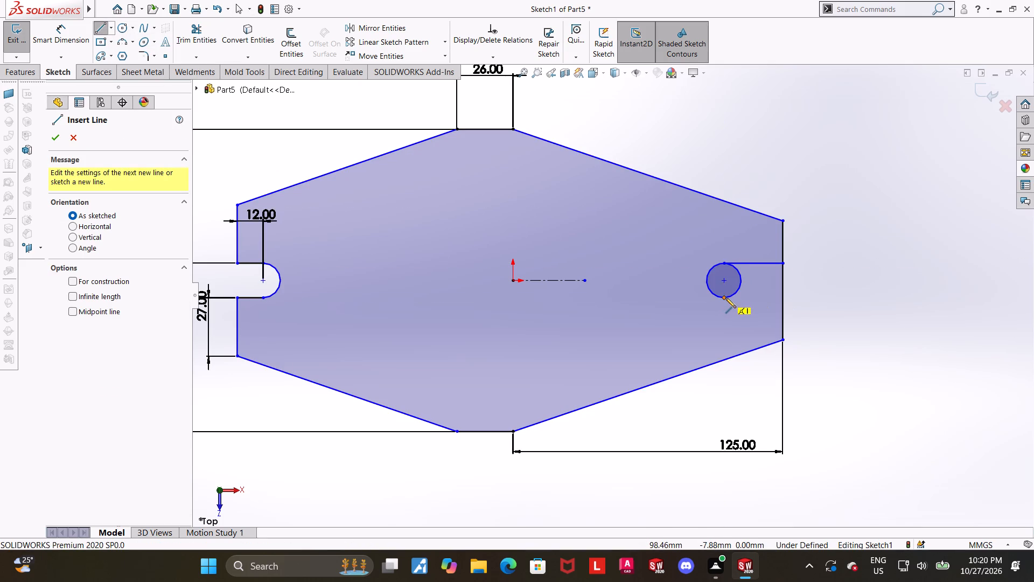
left_click(725, 297)
left_click(783, 299)
key("Escape")
Trim the circle's right half and the right edge segment between the two lines to open a round-ended notch.
scroll(807, 273, "down", 3)
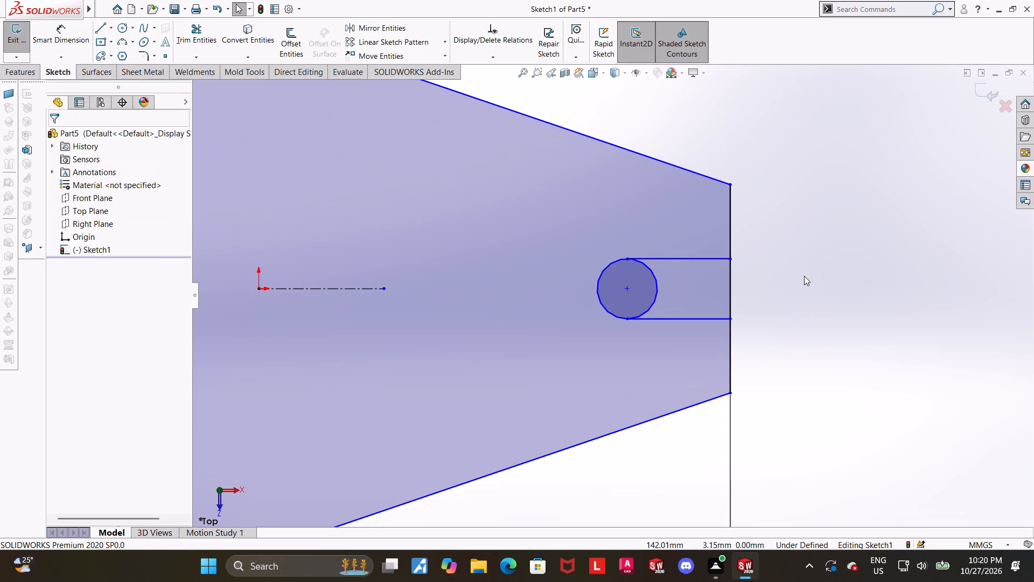
key("Escape")
left_click(177, 27)
left_click_drag(804, 316, 651, 293)
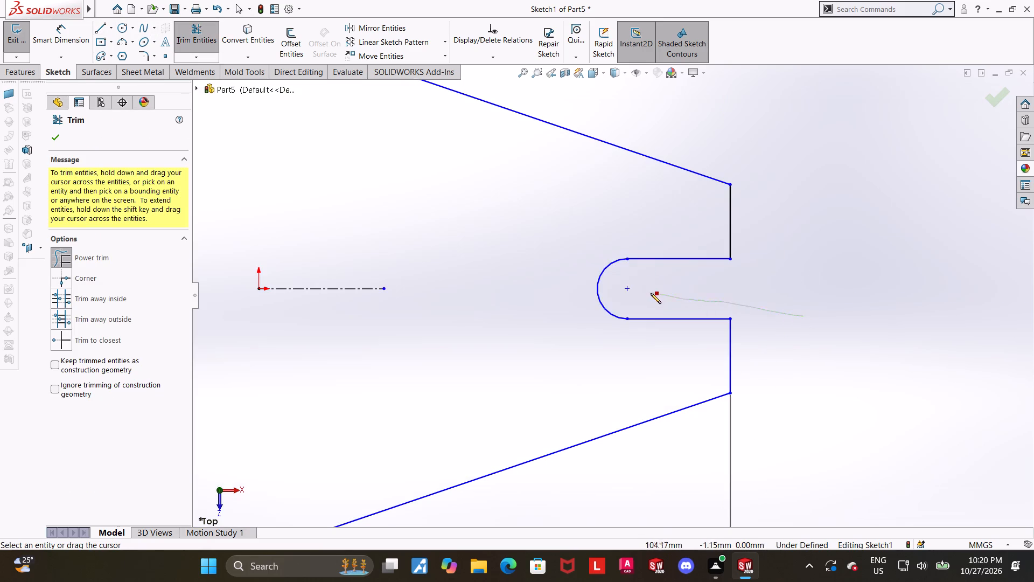
left_click_drag(651, 293, 652, 292)
scroll(727, 278, "up", 4)
key("Escape")
key("Escape")
scroll(689, 279, "up", 2)
scroll(608, 281, "down", 3)
key("Escape")
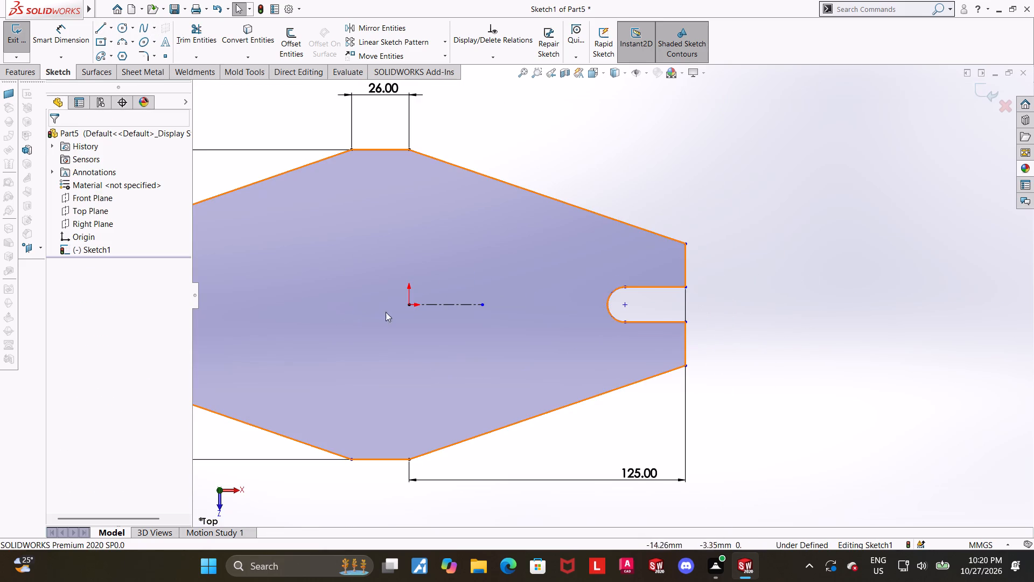
Add a horizontal relation between the origin and the right notch's arc centre.
left_click(409, 305)
left_click(626, 307, "ctrl")
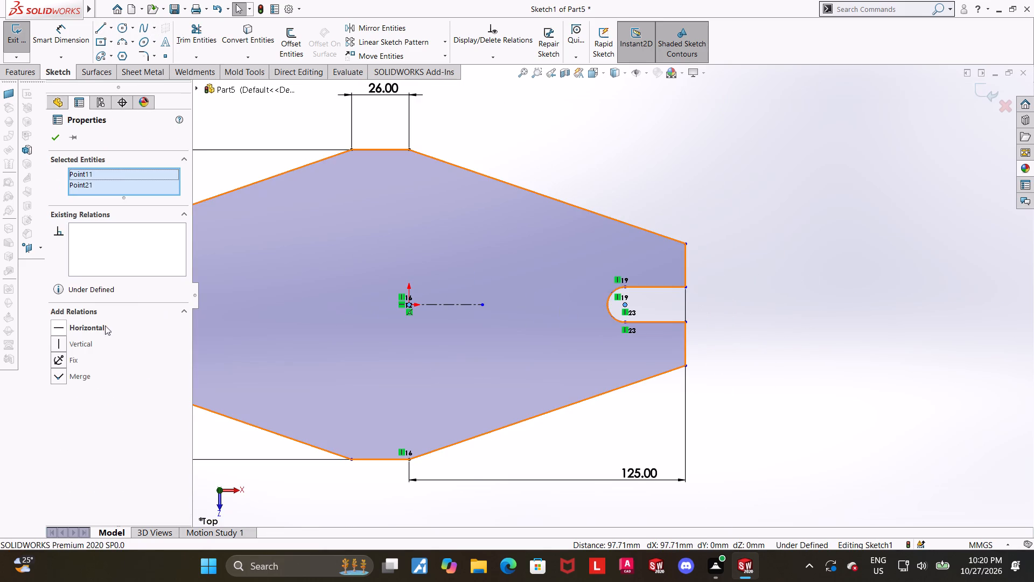
left_click(61, 326)
left_click(750, 296)
scroll(753, 299, "up", 2)
key("Escape")
Dimension the distance from the right notch's arc centre to the plate's right edge to 12 mm.
scroll(752, 289, "down", 1)
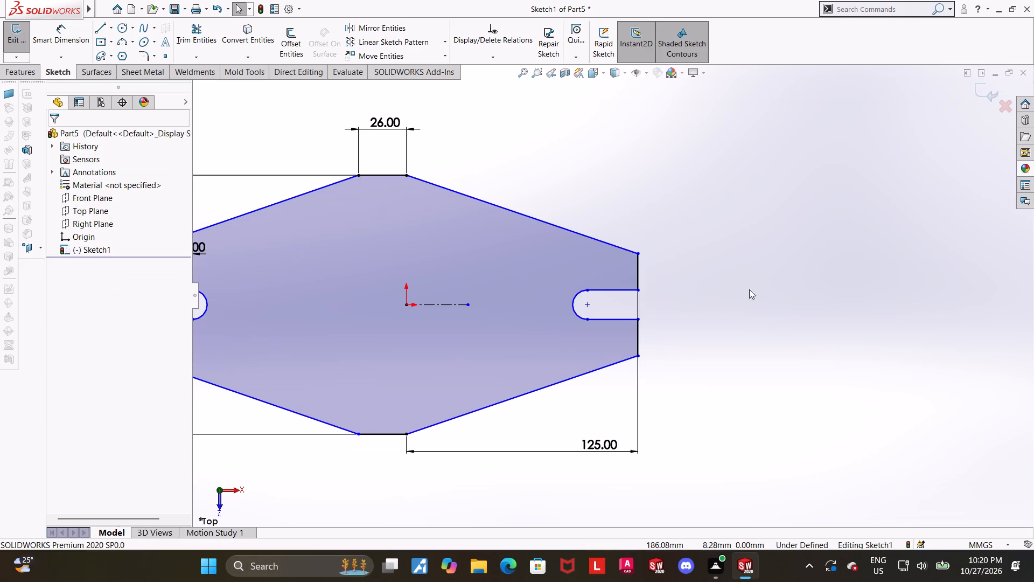
left_click(90, 22)
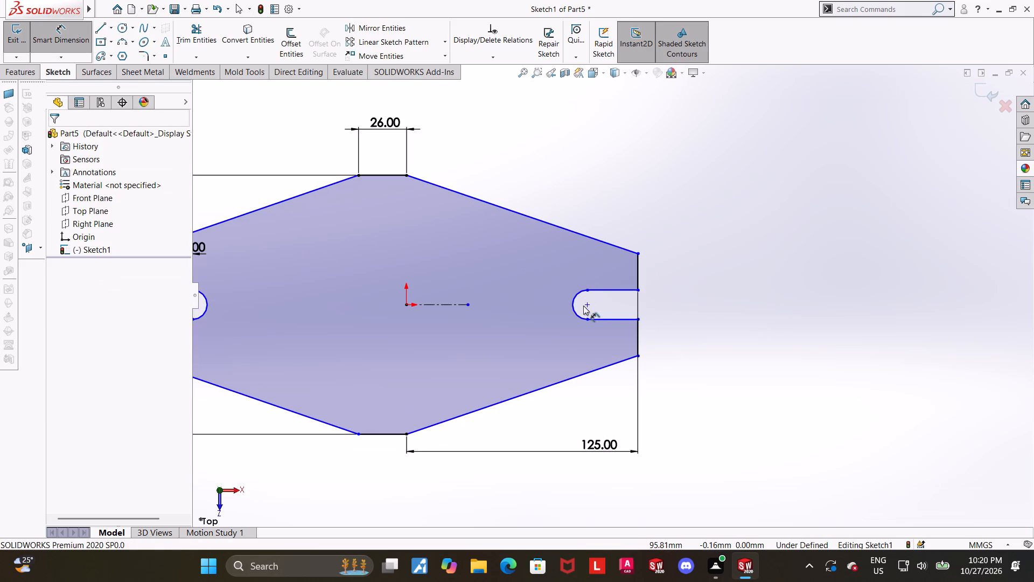
double_click(591, 303)
left_click(639, 332)
left_click(624, 335)
type("12")
key("Return")
key("Escape")
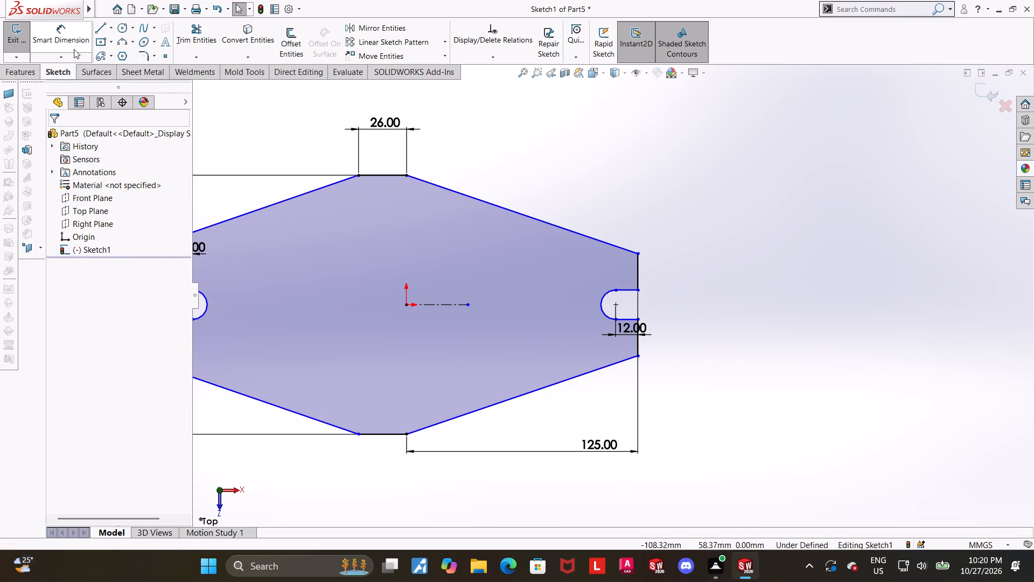
Dimension the vertical distance from the right notch's upper line to the right edge's upper corner to 27 mm.
left_click(67, 39)
scroll(631, 268, "down", 1)
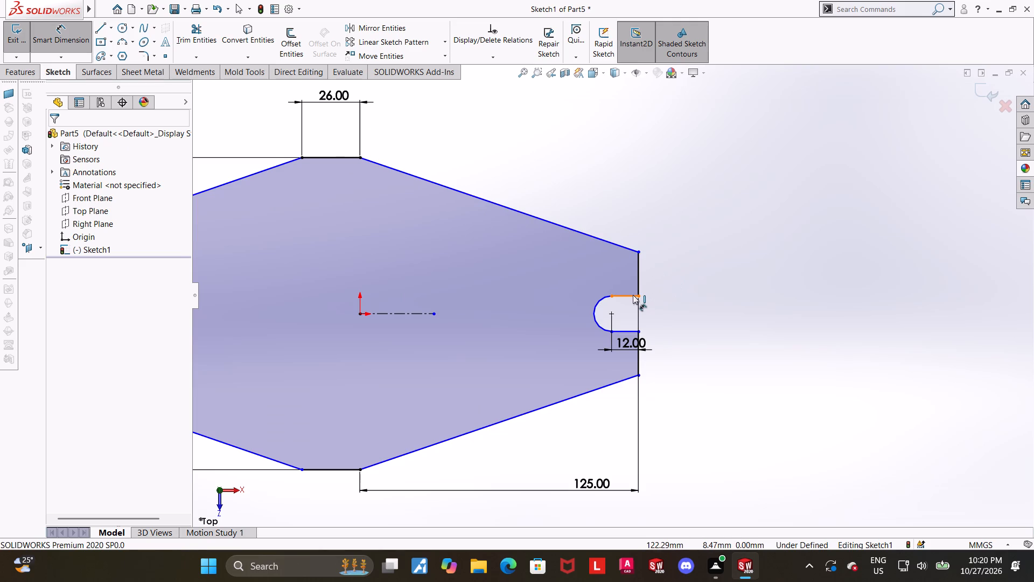
left_click(633, 295)
left_click(638, 252)
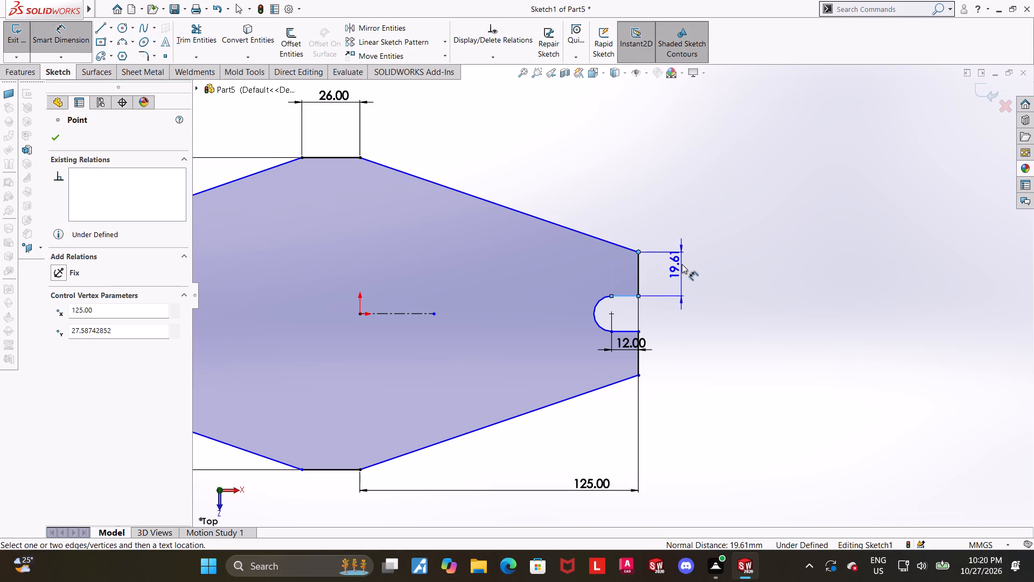
left_click(682, 264)
type("27")
key("Return")
key("Escape")
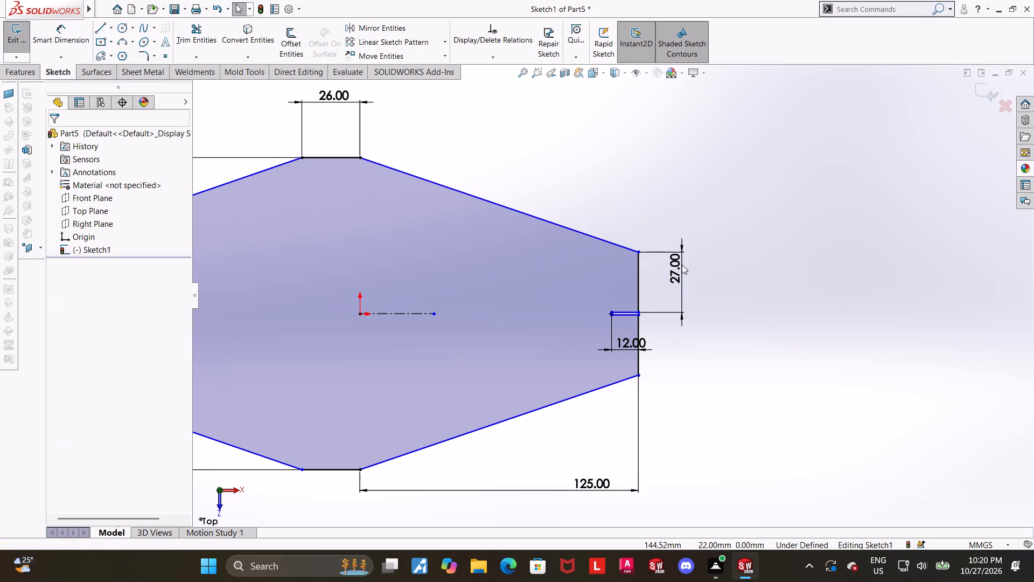
left_click(749, 289)
Move the right notch's upper line away from its lower line to widen the notch to about 13.5 mm.
scroll(670, 342, "down", 6)
left_click_drag(563, 297, 560, 261)
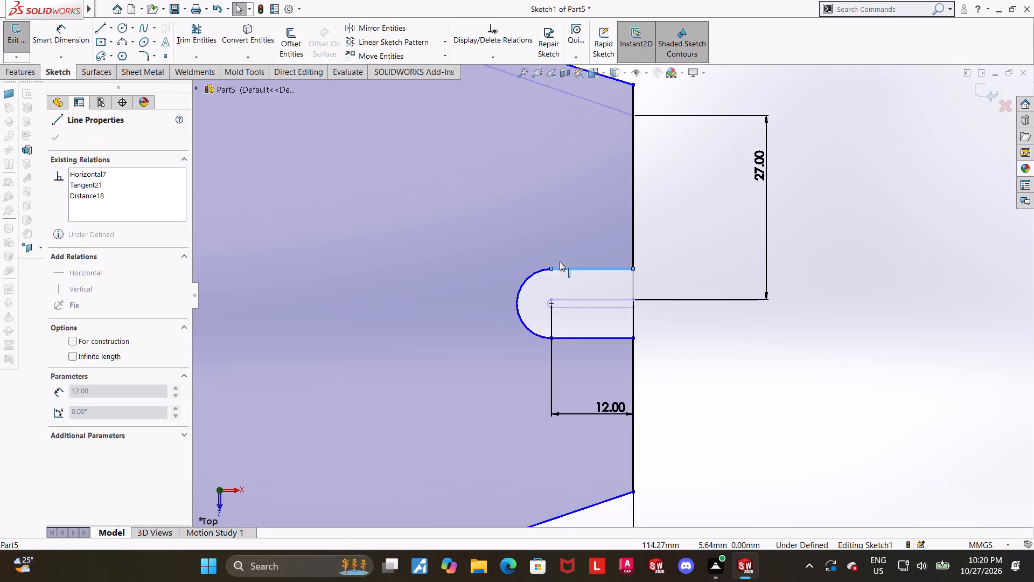
left_click_drag(560, 261, 559, 258)
left_click(820, 346)
Dimension the right notch's width between its upper and lower lines to 16 mm.
scroll(819, 346, "up", 5)
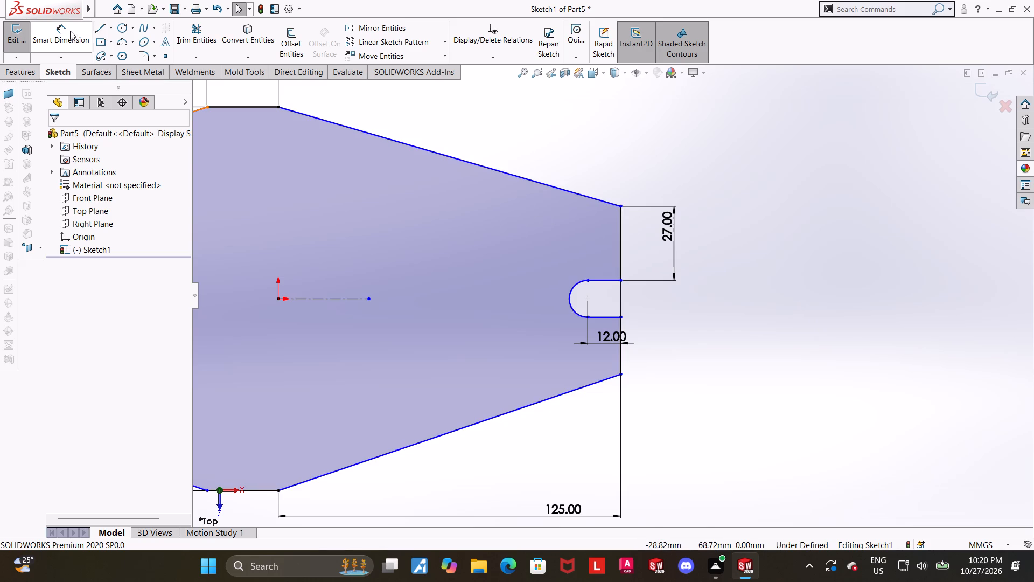
left_click(69, 31)
scroll(717, 266, "up", 1)
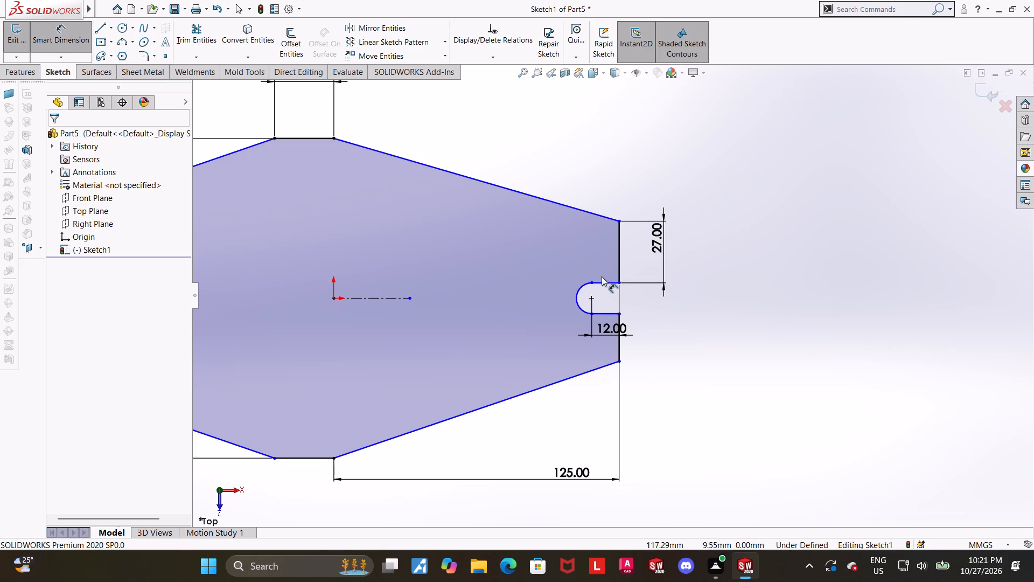
left_click(603, 280)
left_click(608, 313)
left_click(766, 299)
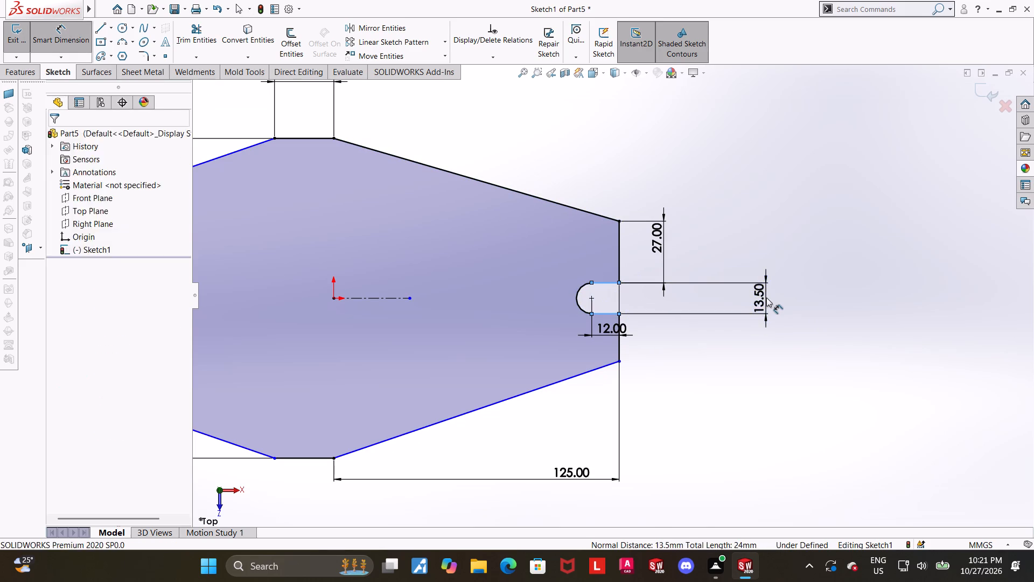
key("1")
key("6")
key("Return")
key("Escape")
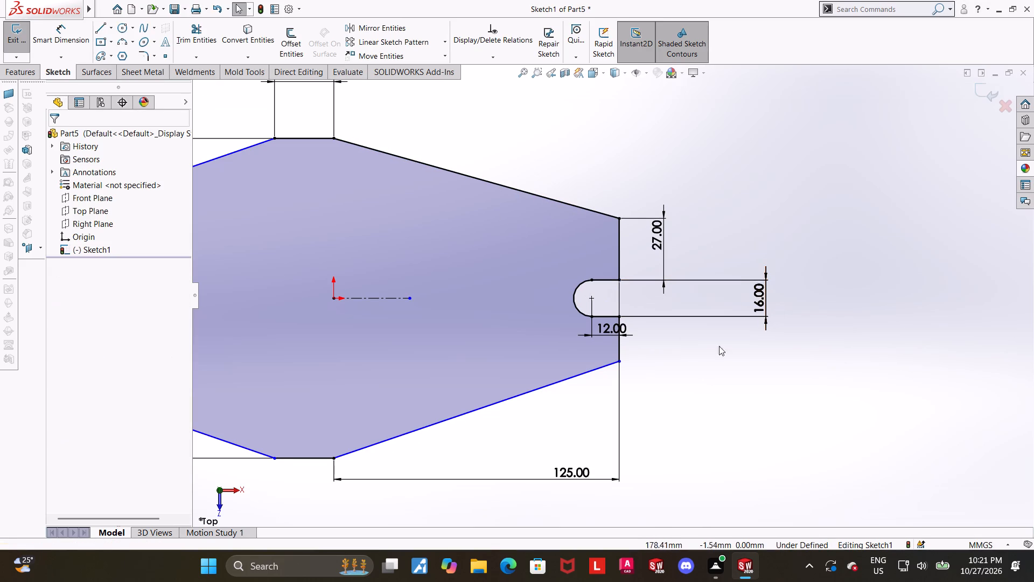
Add an equal relation between the right edge segments above and below the notch.
left_click(701, 369)
left_click(618, 344)
left_click(619, 266, "ctrl")
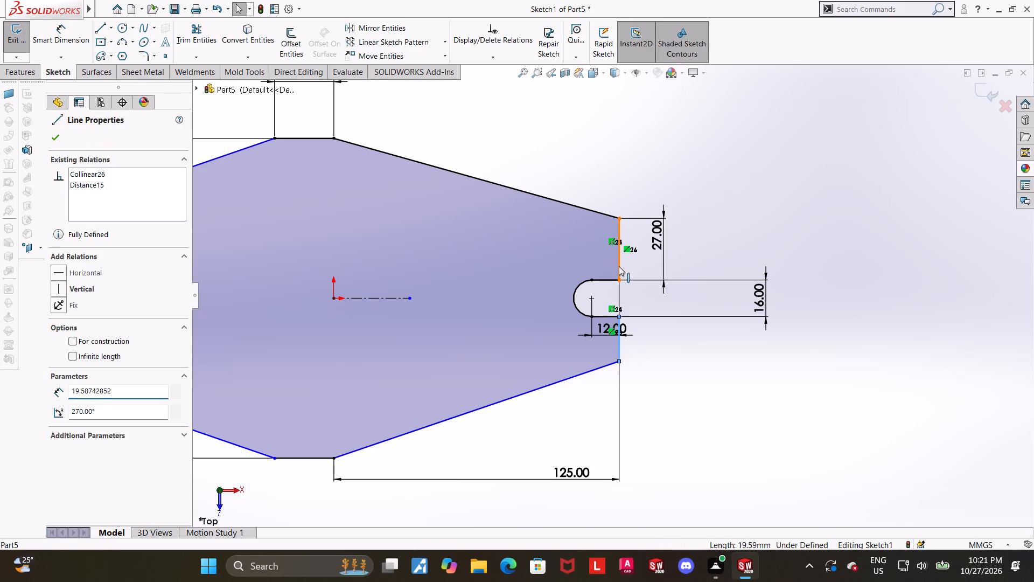
left_click(55, 403)
left_click(772, 411)
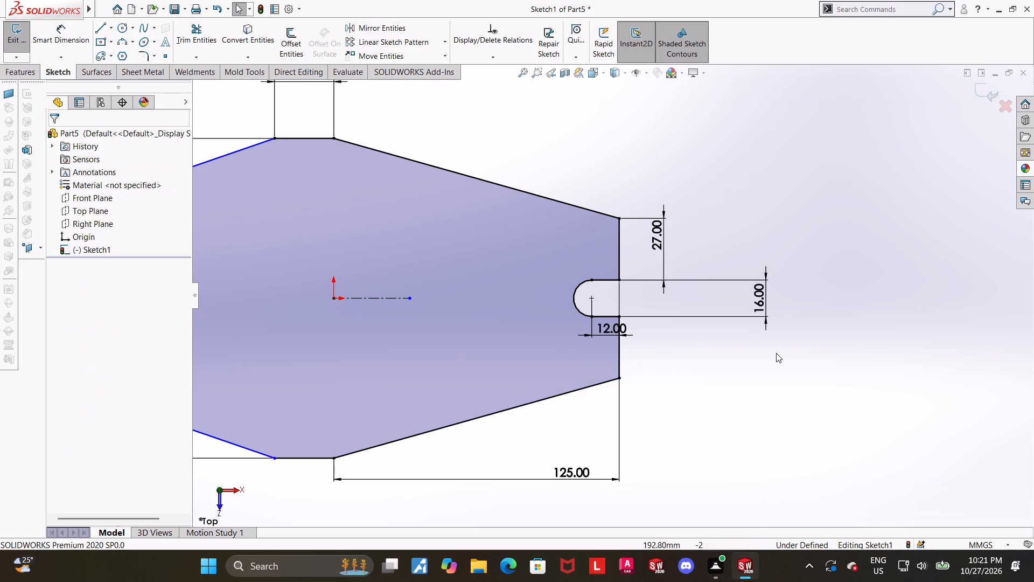
Dimension the horizontal distance from the plate's left edge to the bottom edge's left corner to 64 mm.
scroll(777, 353, "up", 3)
key("Escape")
key("Escape")
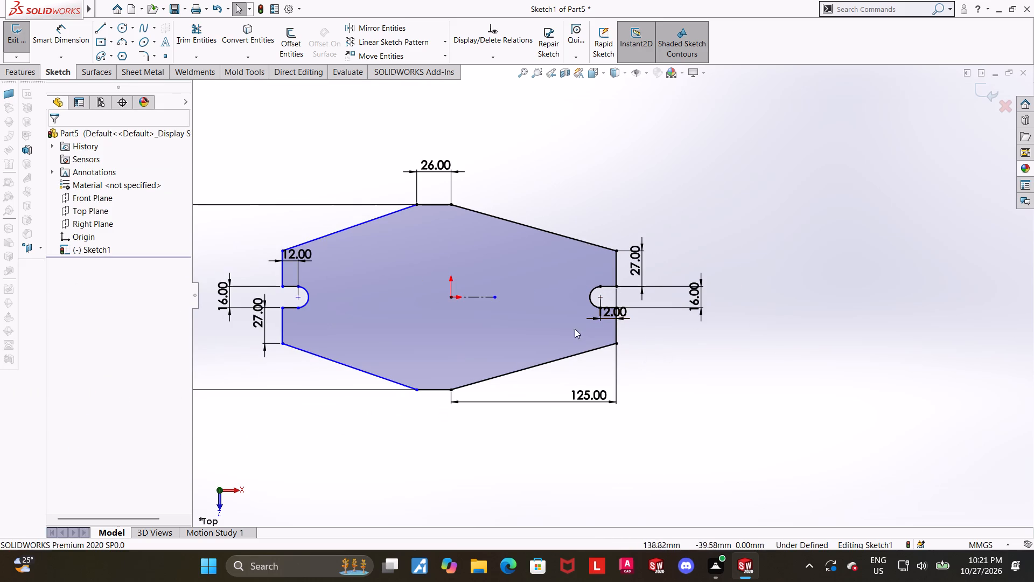
left_click(47, 50)
scroll(380, 324, "up", 1)
scroll(402, 321, "down", 1)
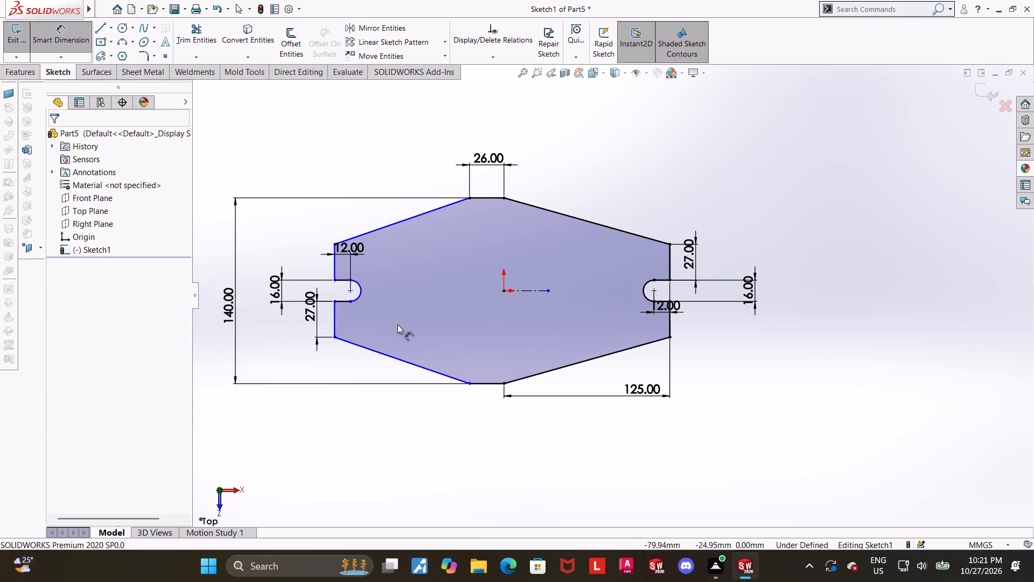
left_click(335, 317)
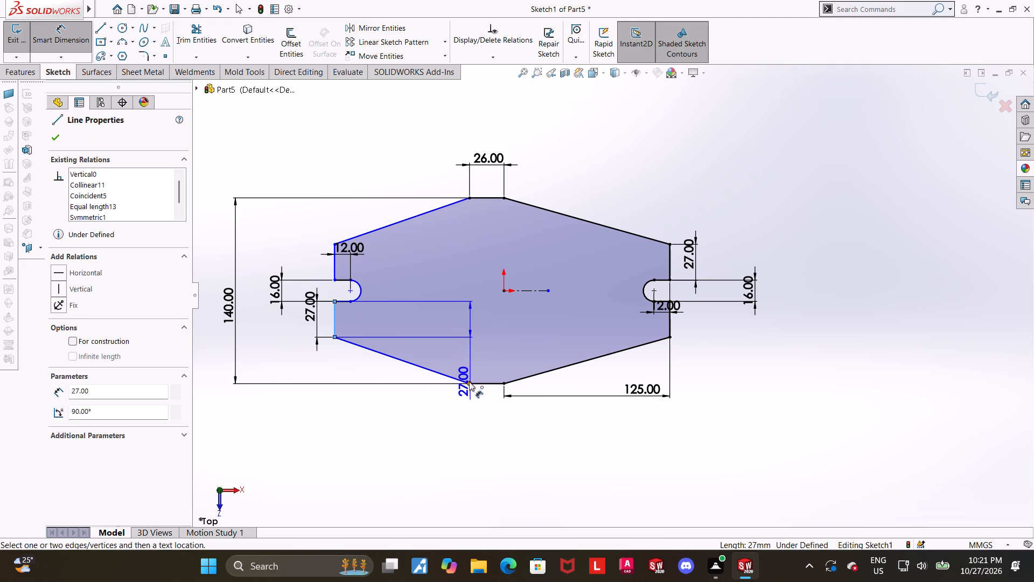
left_click(467, 382)
left_click(373, 430)
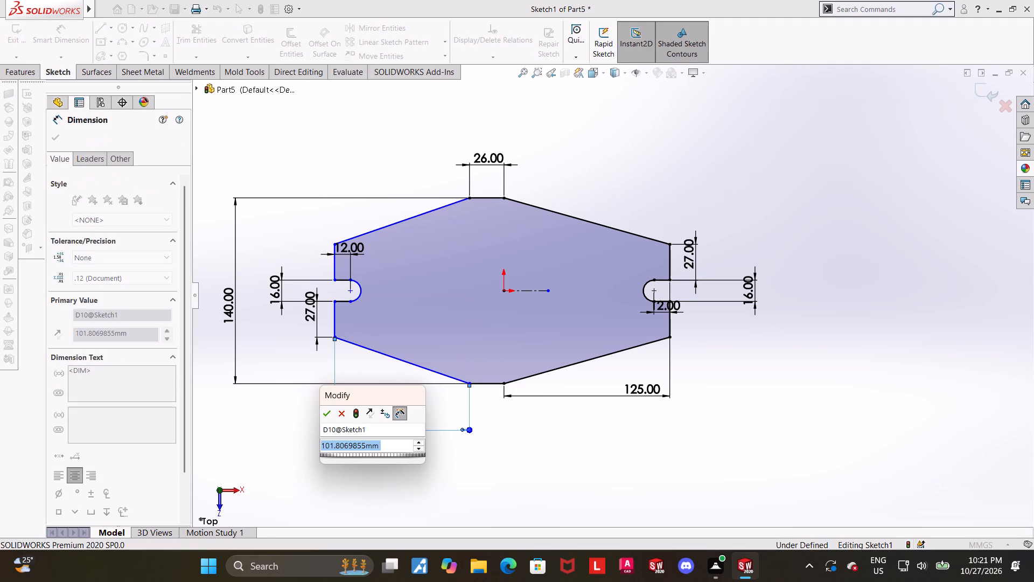
key("6")
key("4")
key("Return")
key("Escape")
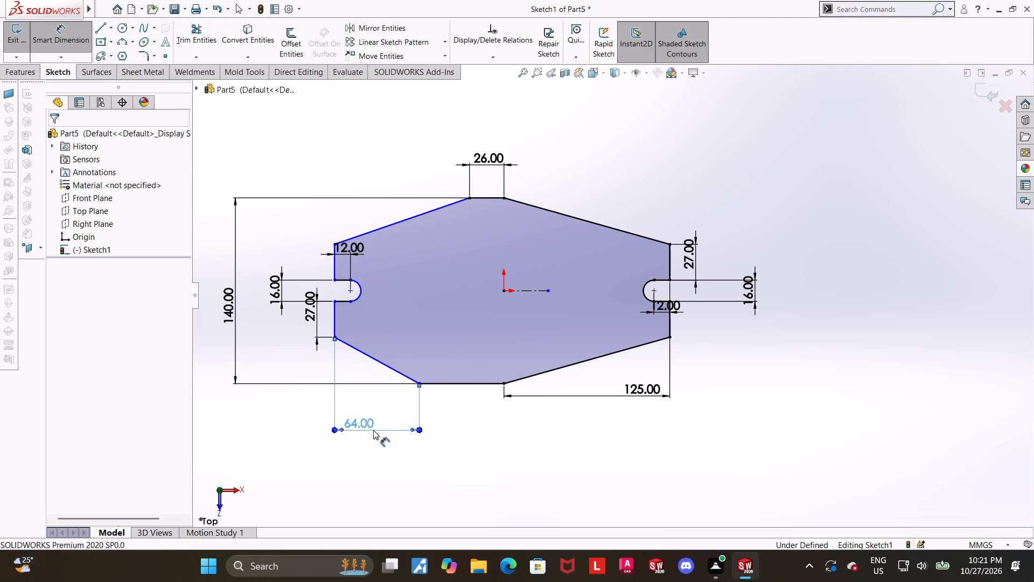
left_click(501, 486)
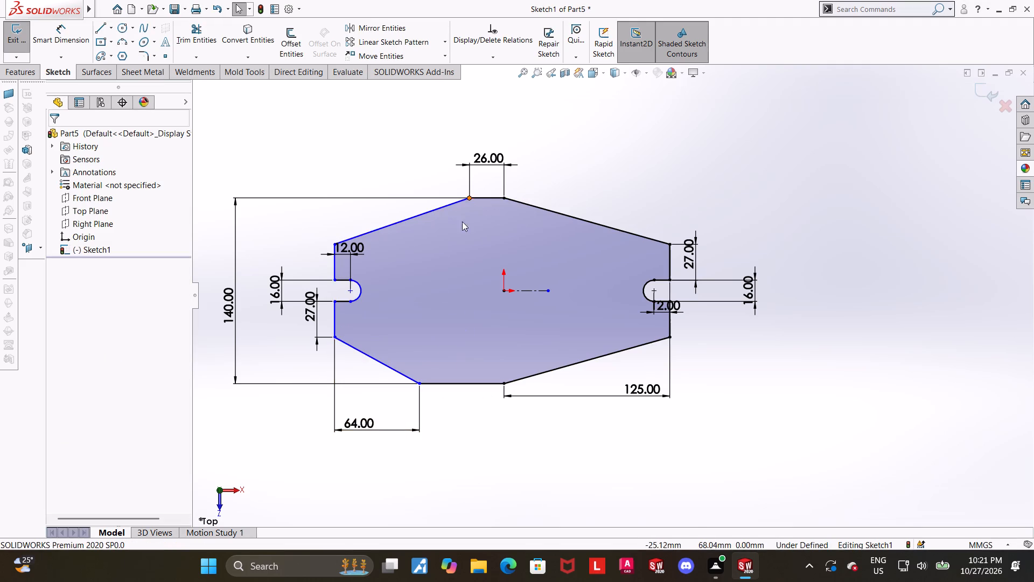
Make the plate's bottom and top horizontal edges equal in length.
left_click_drag(419, 383, 441, 385)
left_click(480, 425)
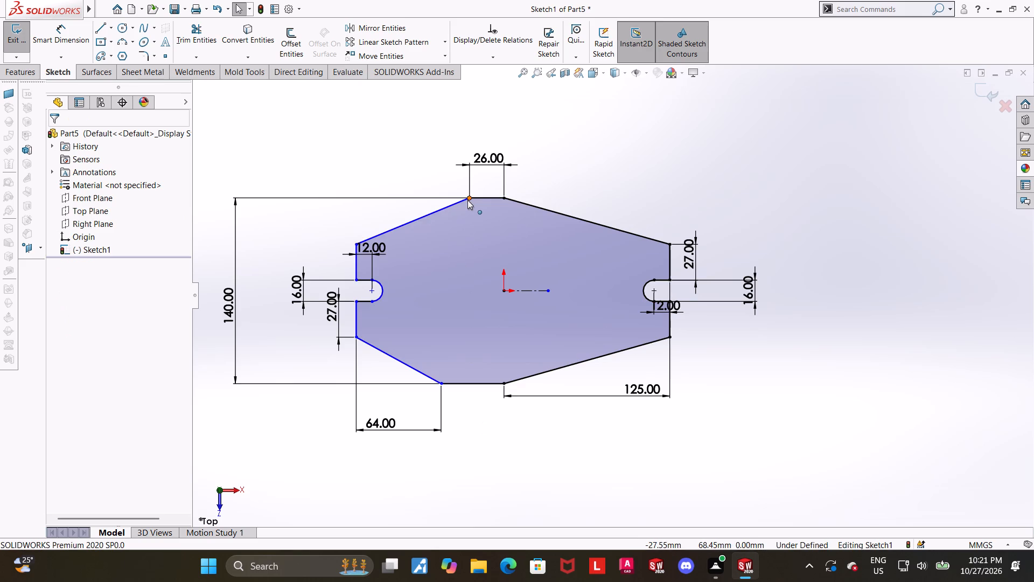
left_click(494, 424)
left_click(471, 385)
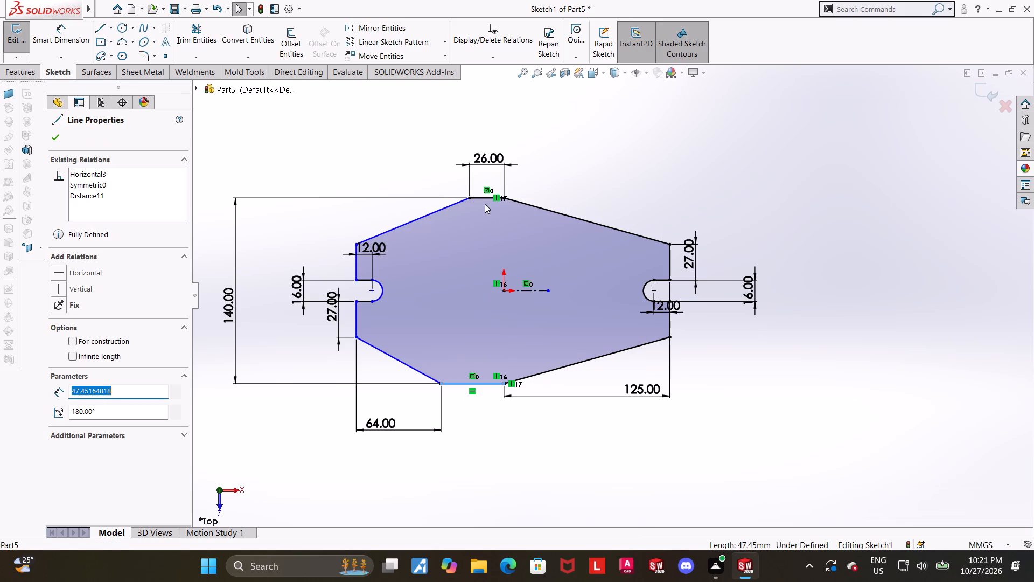
left_click(484, 198, "ctrl")
left_click(58, 404)
left_click(749, 435)
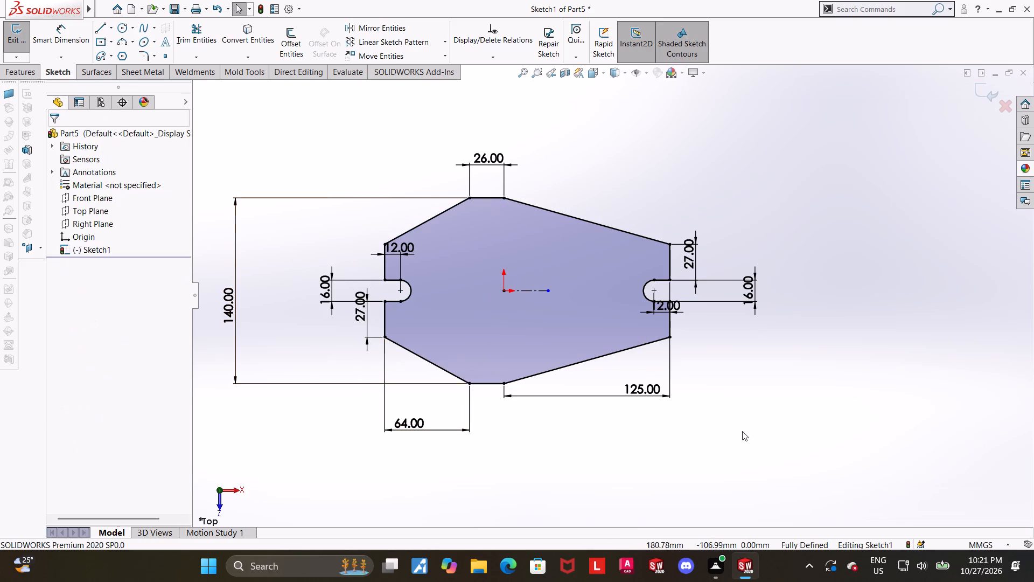
Examine the complete plate profile and its dimensions around both notches and the outer edges.
left_click(951, 373)
scroll(776, 307, "down", 1)
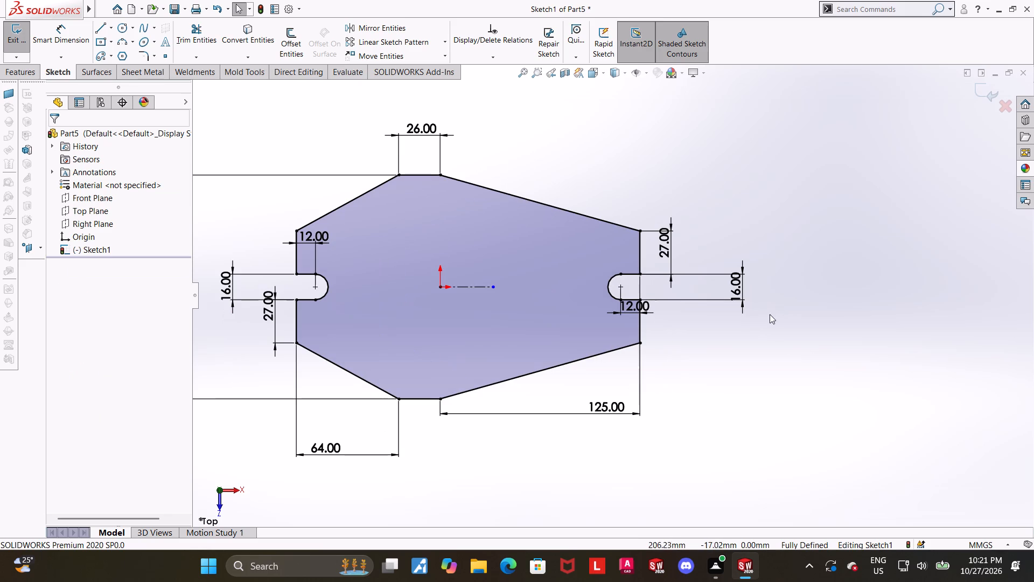
left_click(793, 358)
scroll(679, 268, "down", 2)
key("Escape")
scroll(675, 331, "up", 1)
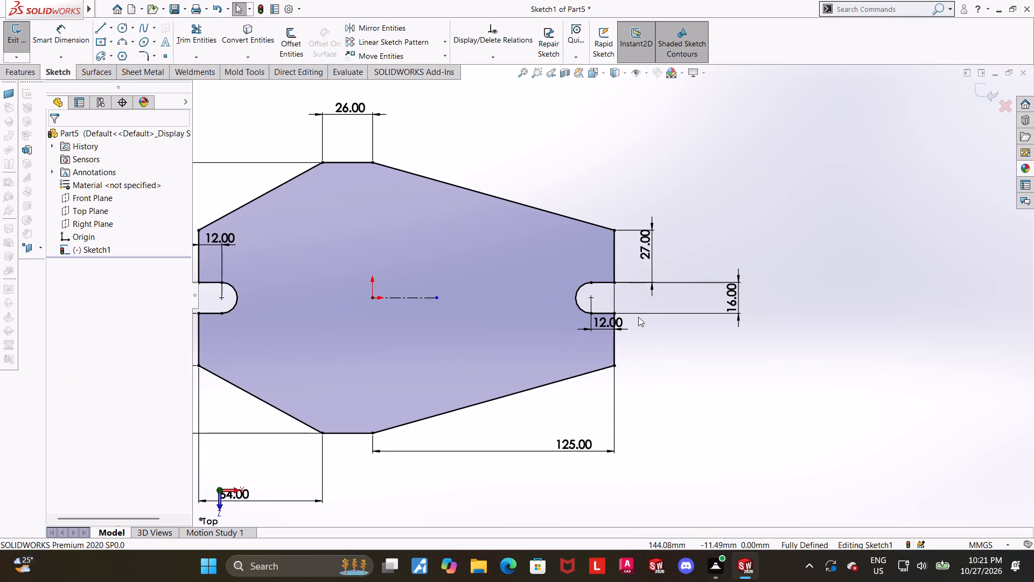
scroll(589, 309, "down", 1)
scroll(589, 309, "up", 1)
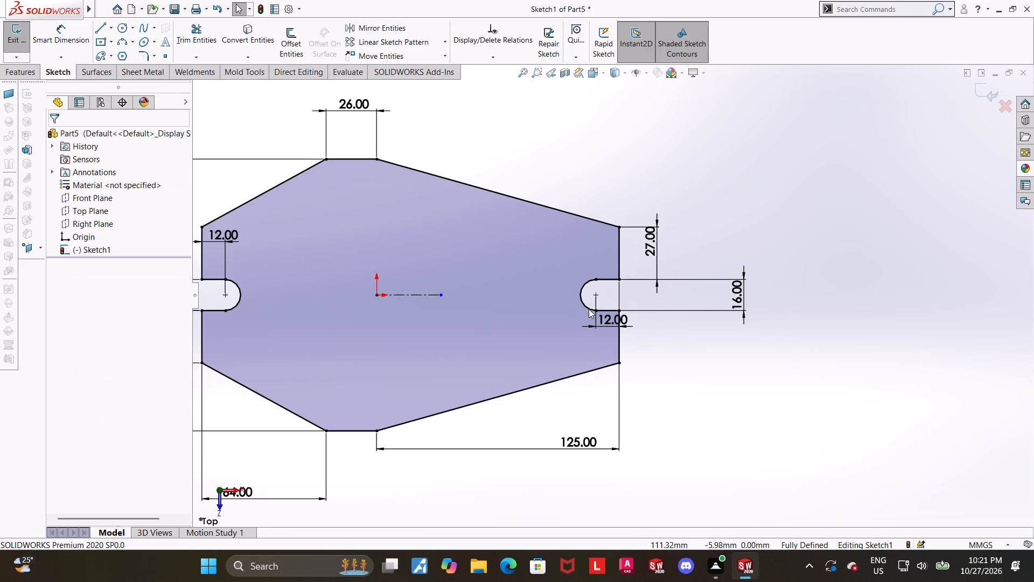
scroll(589, 309, "up", 3)
key("Escape")
scroll(384, 309, "down", 2)
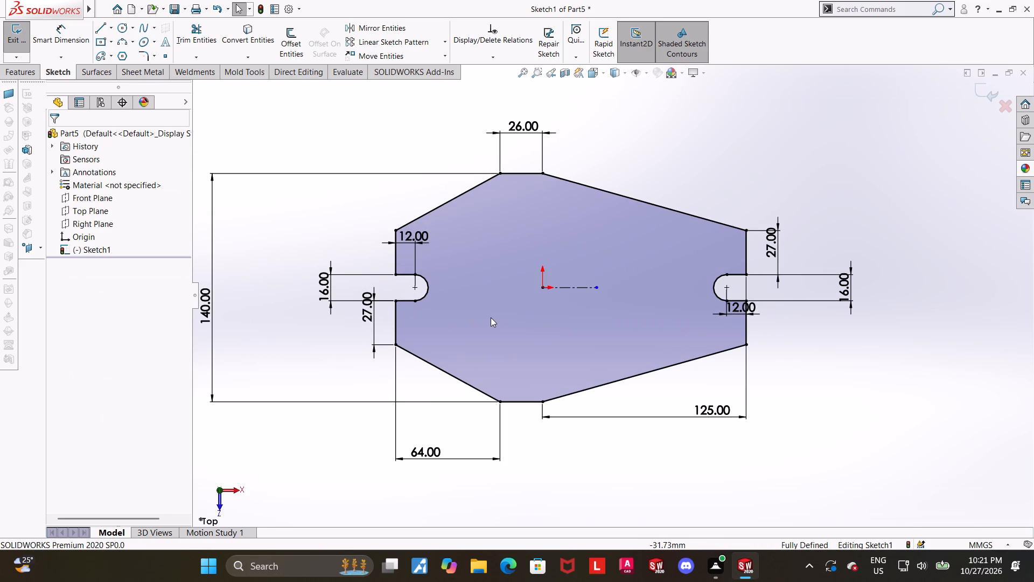
scroll(491, 317, "down", 1)
scroll(647, 329, "up", 1)
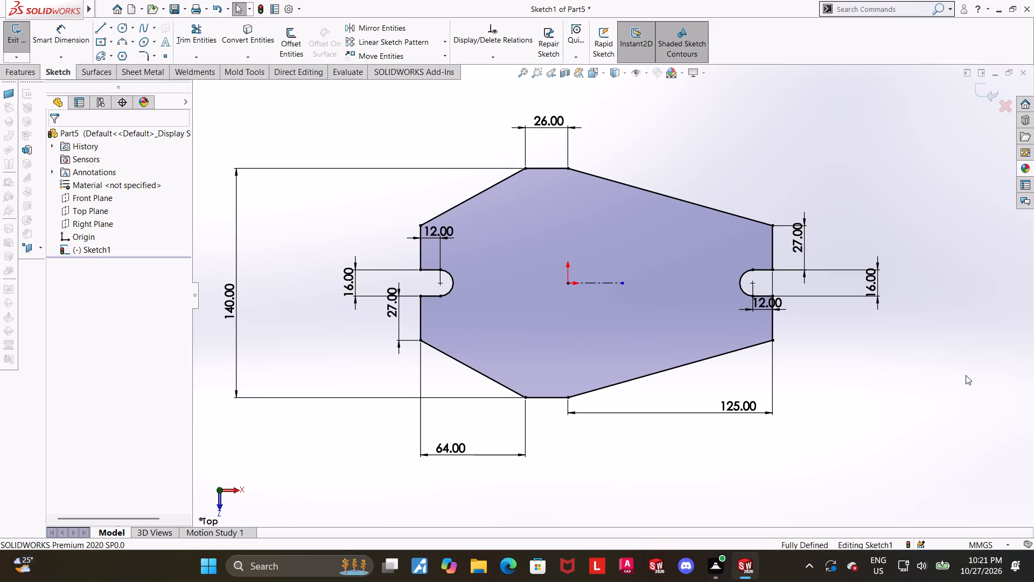
scroll(965, 375, "down", 1)
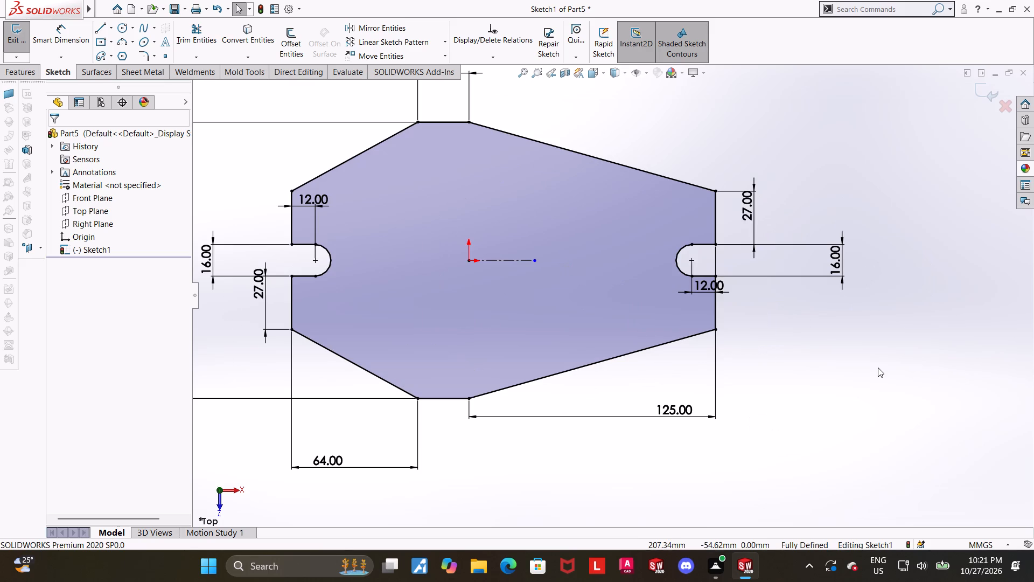
scroll(827, 360, "up", 1)
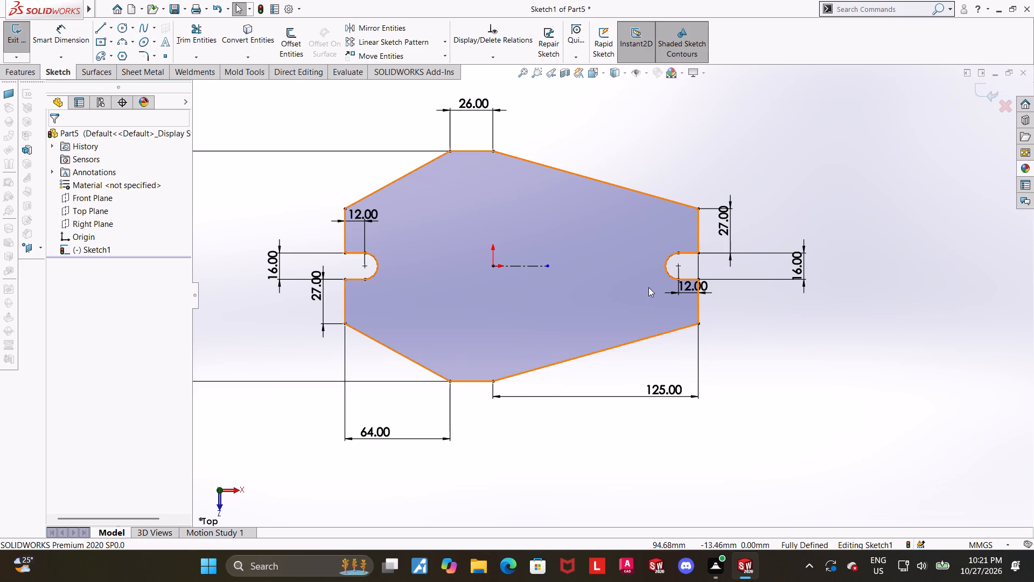
scroll(648, 276, "up", 1)
scroll(495, 265, "down", 1)
key("Escape")
scroll(556, 283, "up", 1)
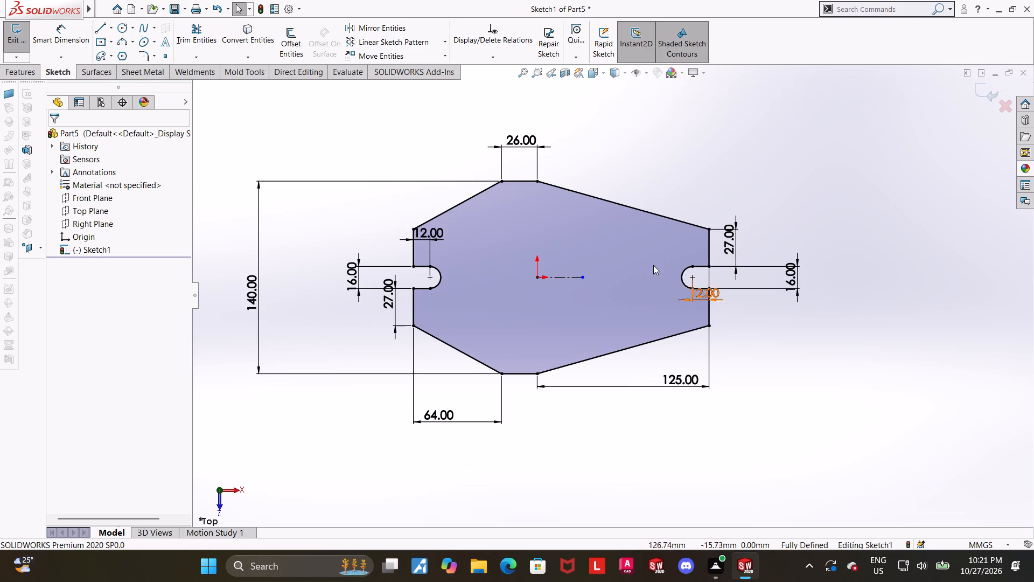
scroll(585, 198, "down", 1)
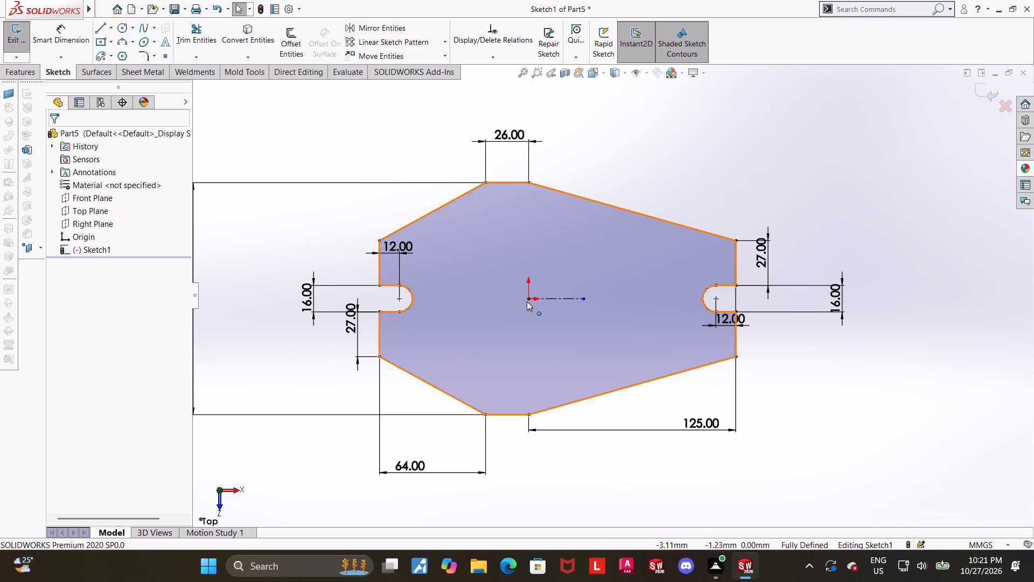
Inspect the relations of the two right sloped edges, the centreline and the right notch's arc centre.
left_click(542, 300)
left_click(771, 373)
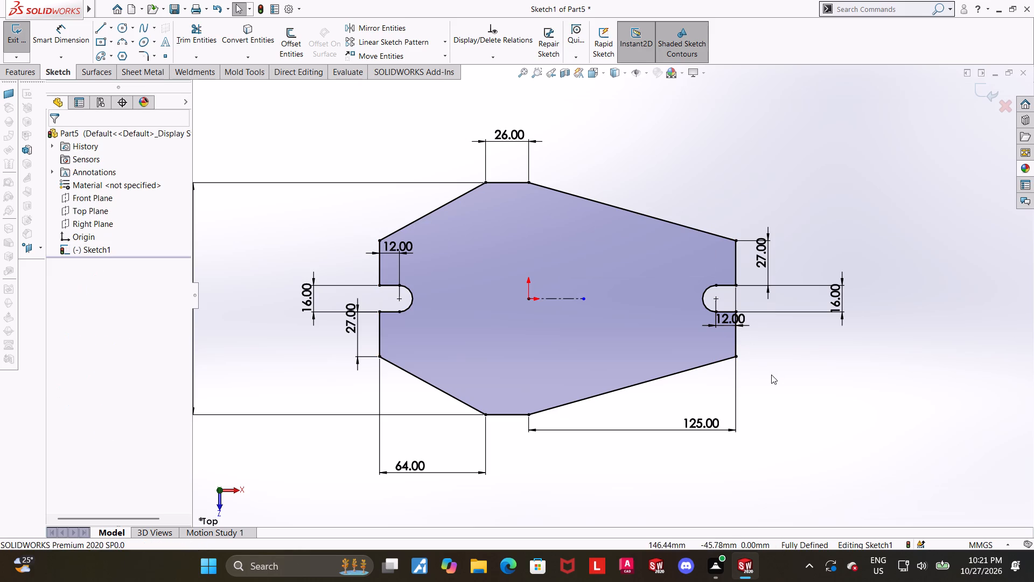
left_click(617, 210, "ctrl")
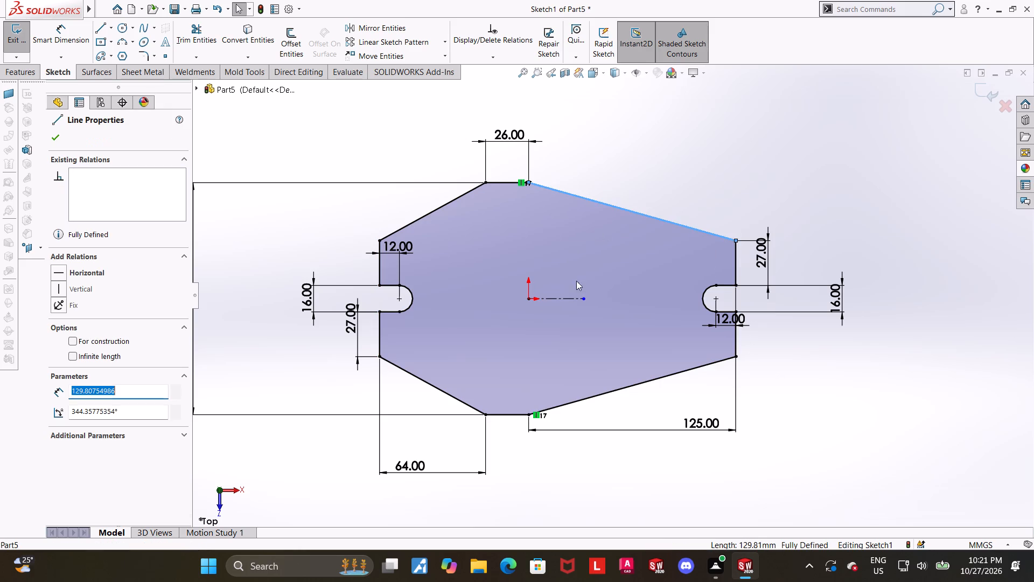
left_click(614, 390, "ctrl")
left_click(558, 295, "ctrl")
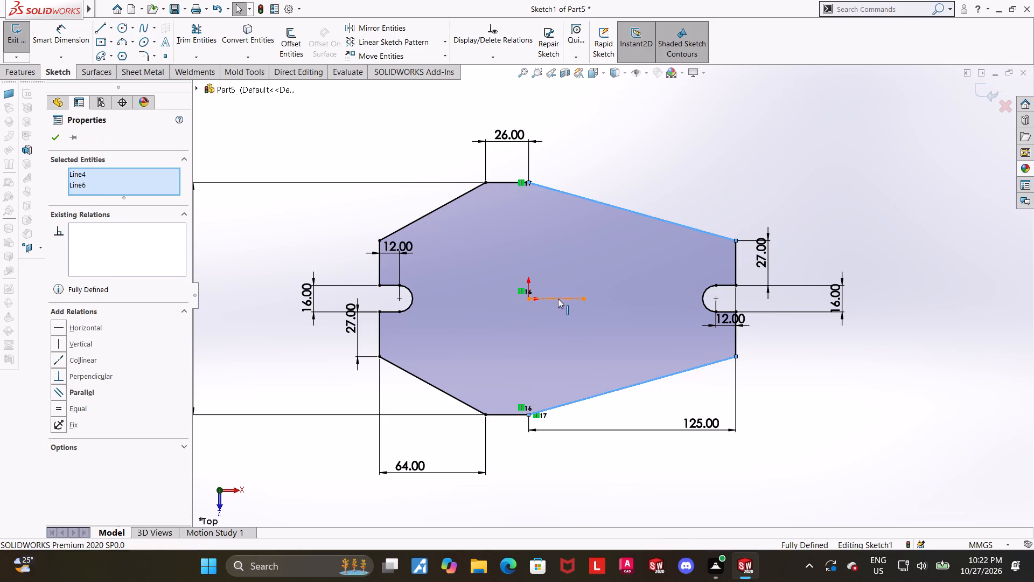
left_click(558, 299, "ctrl")
left_click(858, 423)
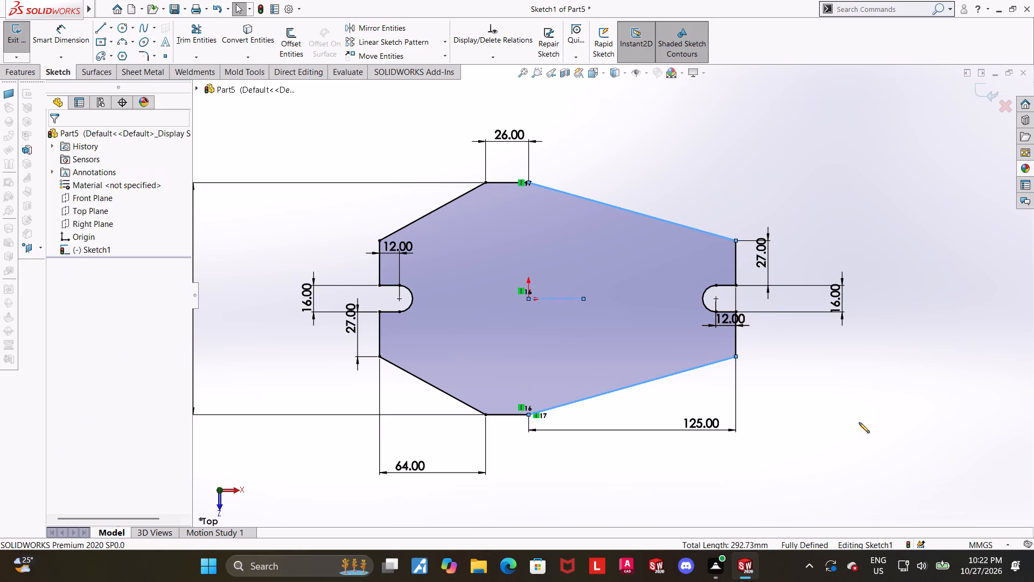
left_click(719, 300, "ctrl")
left_click(561, 299, "ctrl")
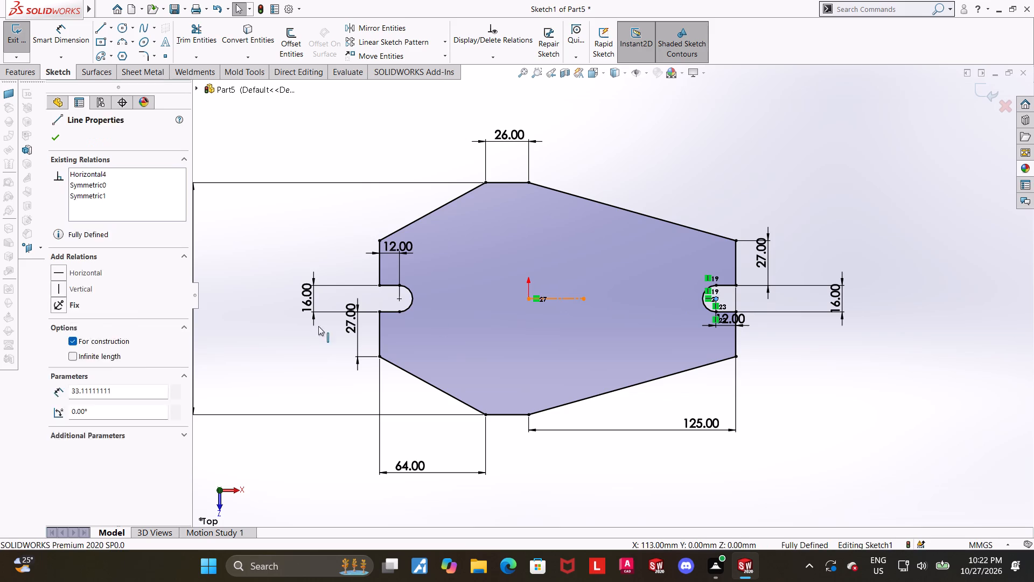
left_click(963, 397)
Finish the plate sketch and extrude it blind to a depth of 12 mm.
scroll(892, 395, "up", 1)
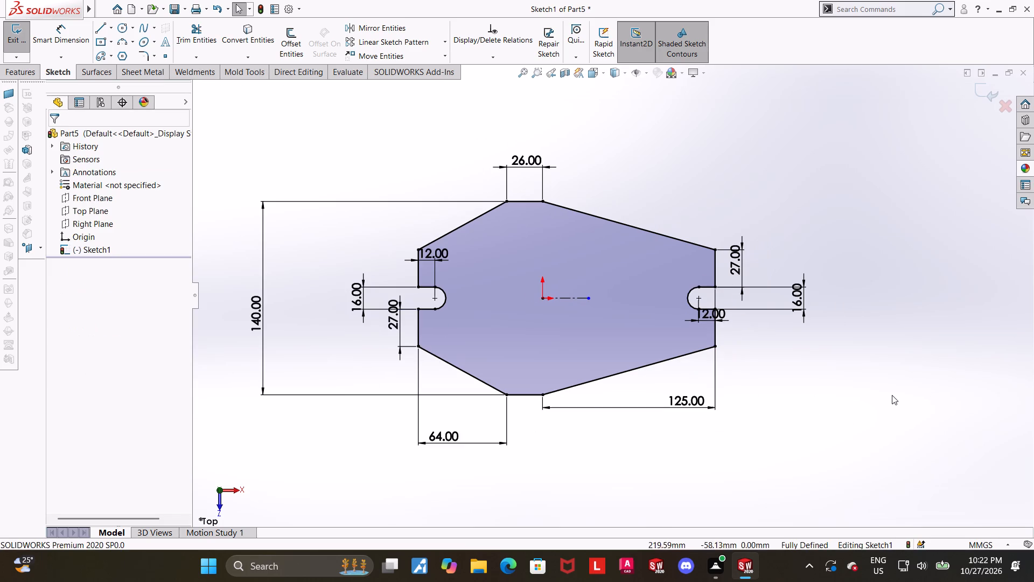
middle_click_drag(570, 369, 559, 226)
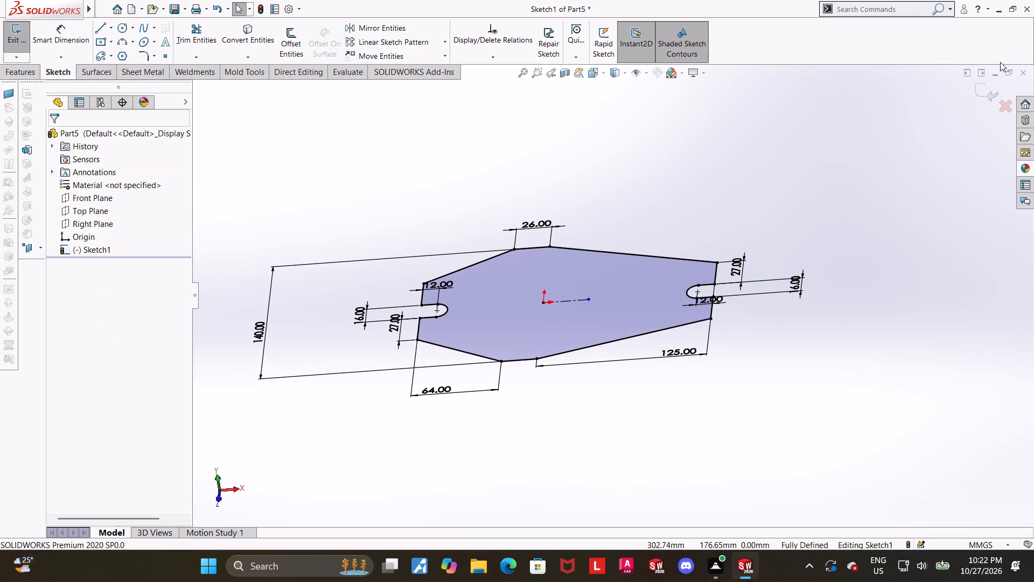
left_click(981, 91)
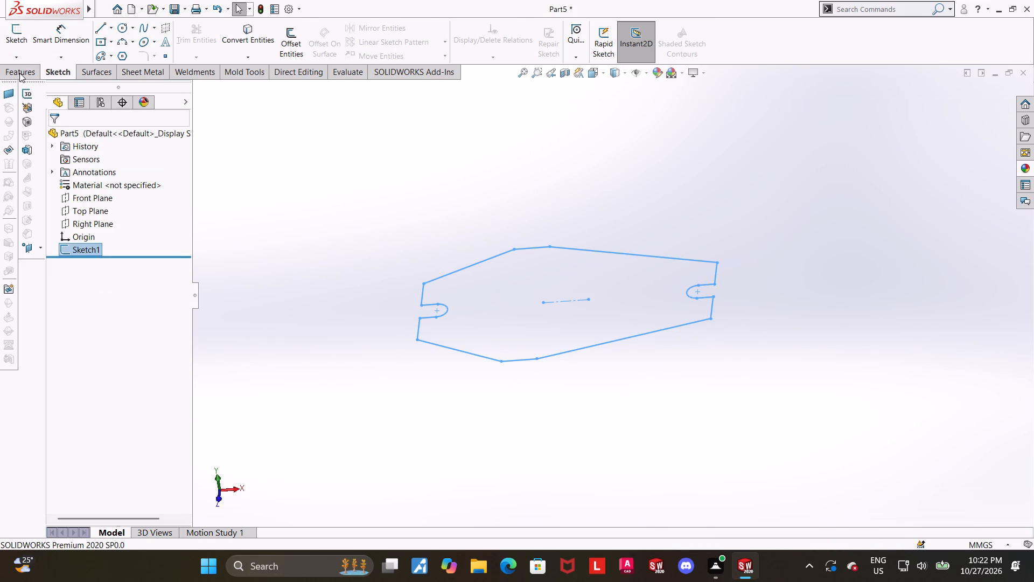
left_click(19, 73)
left_click(16, 32)
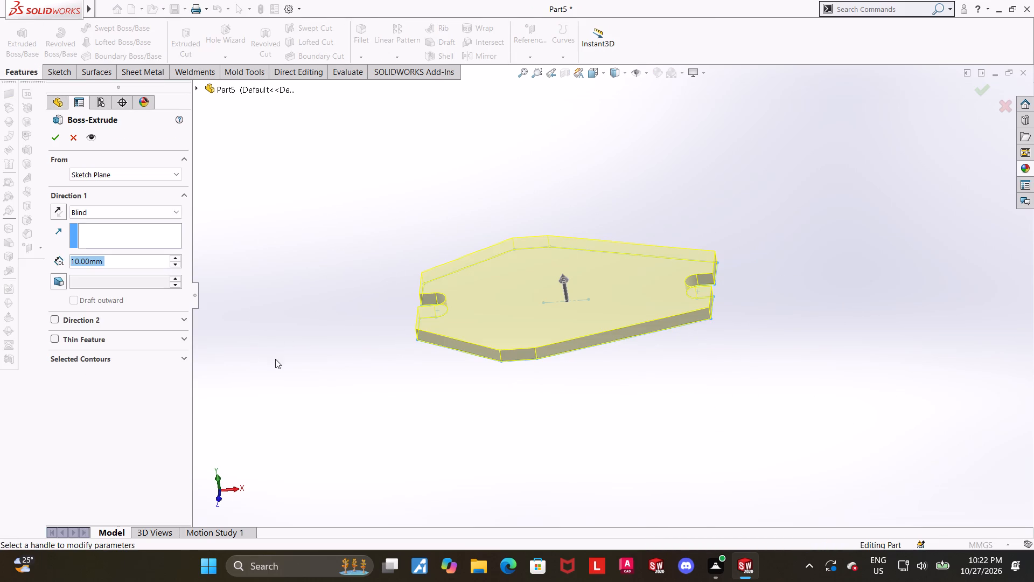
type("12")
key("Return")
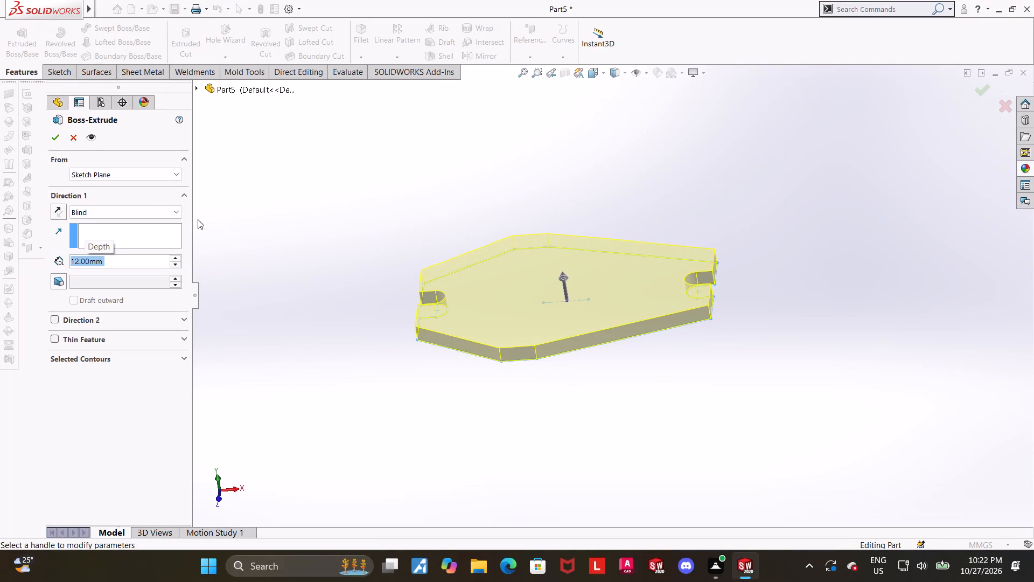
left_click(62, 136)
left_click(267, 249)
Start a new sketch on the Front Plane and orient the view normal to it.
middle_click_drag(379, 275, 379, 302)
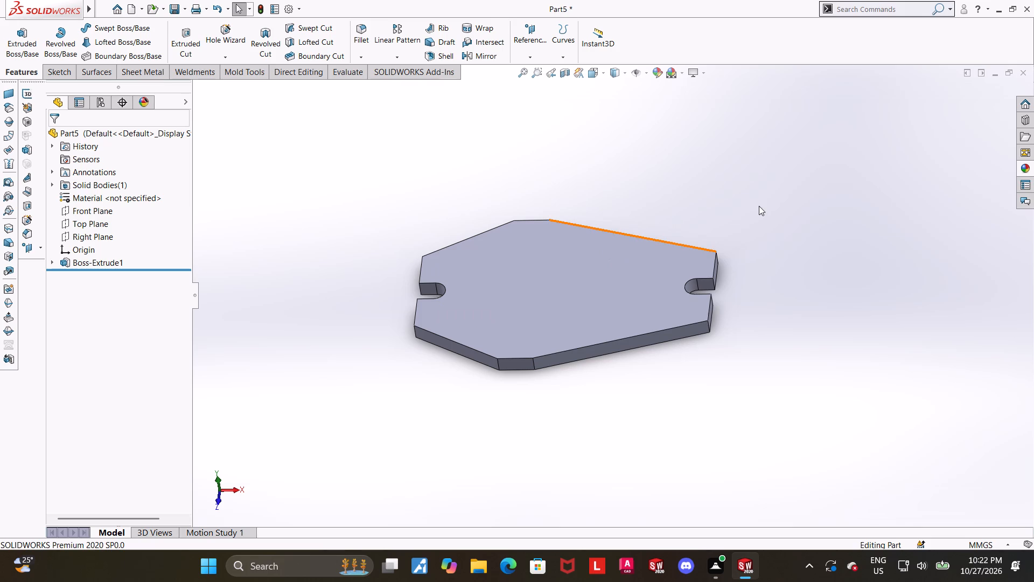
scroll(759, 206, "up", 1)
scroll(573, 179, "down", 1)
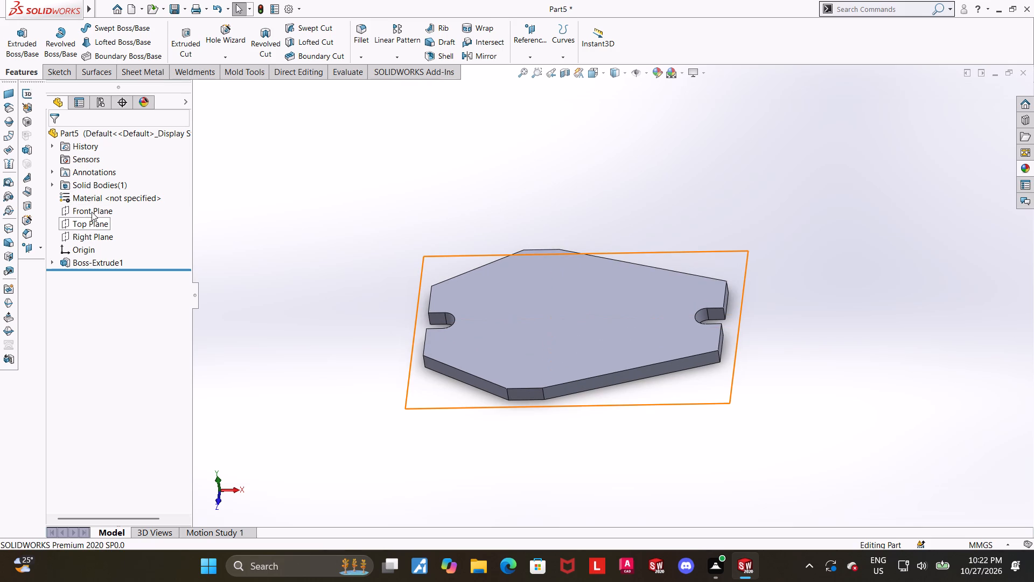
left_click(92, 212)
left_click(103, 190)
left_click(100, 271)
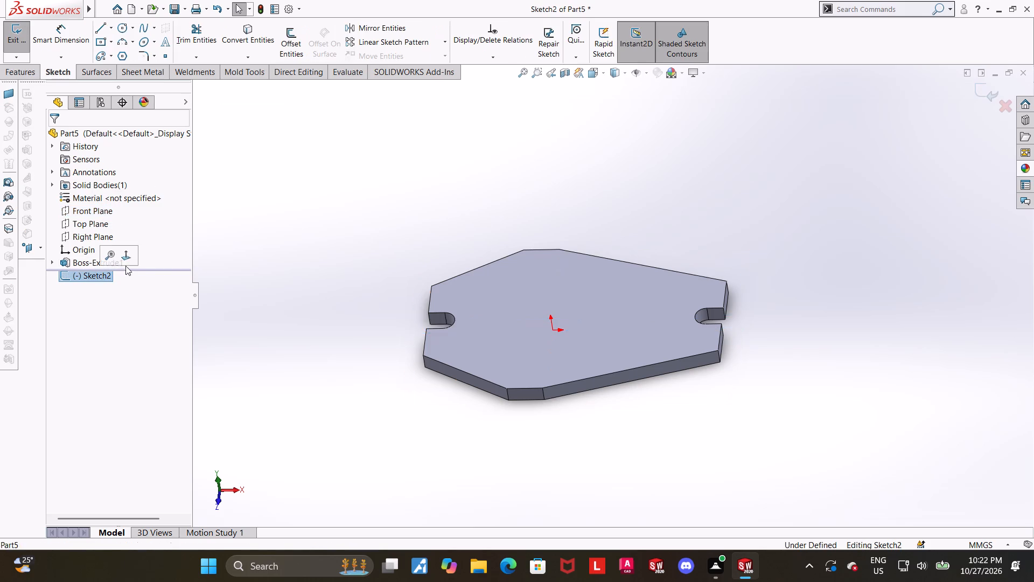
left_click(128, 256)
scroll(654, 284, "up", 6)
scroll(656, 220, "down", 3)
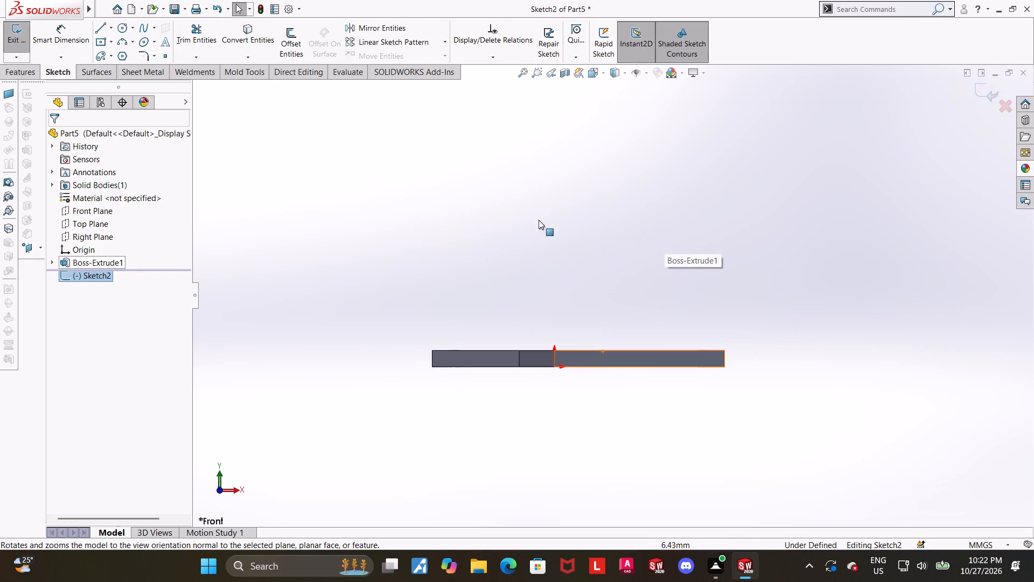
Draw a vertical construction centreline upward from the origin, extending well above the plate.
left_click(114, 29)
left_click(117, 51)
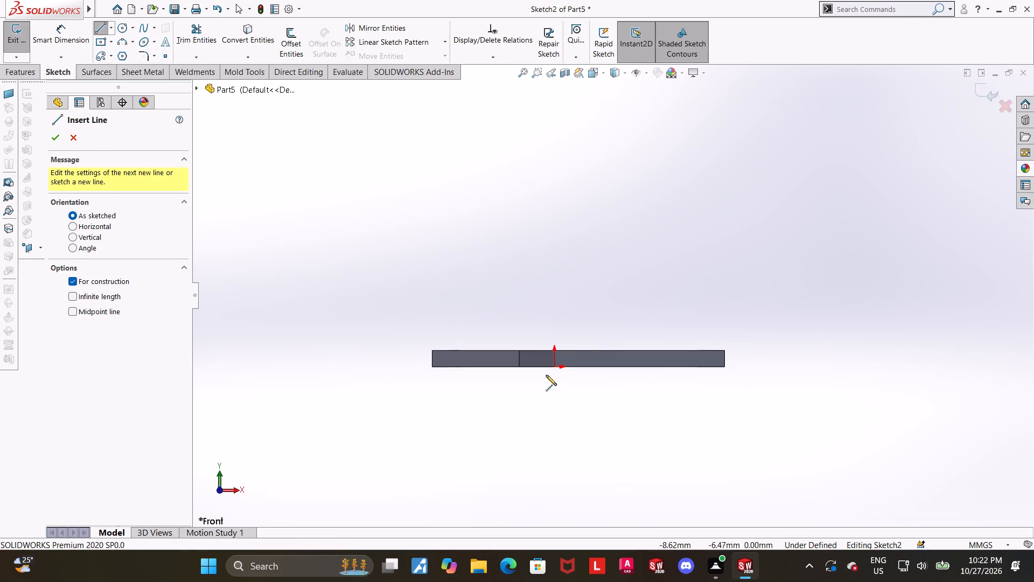
left_click(555, 366)
left_click(555, 133)
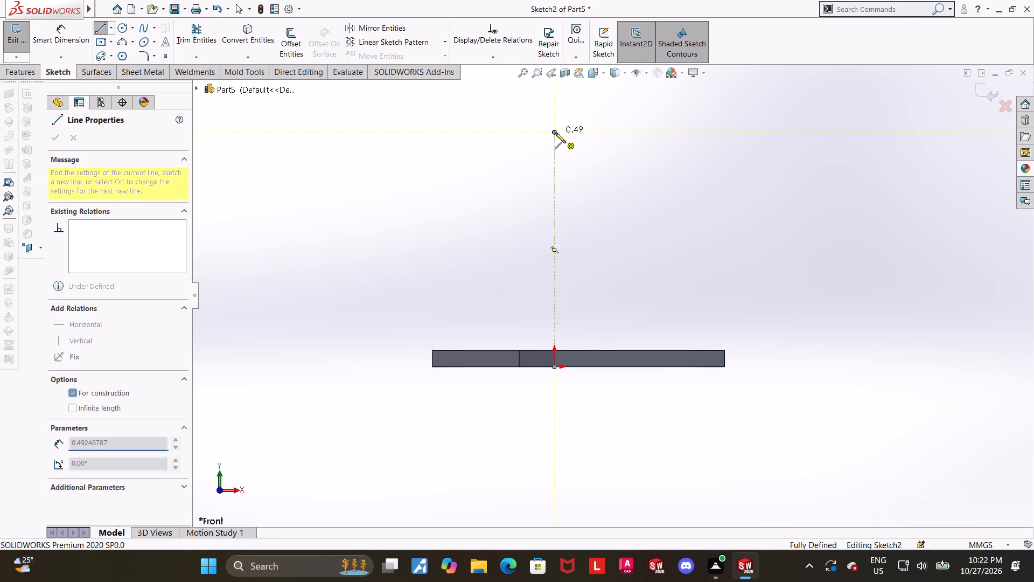
key("Escape")
Sketch an open, L-shaped line chain from the centreline above the plate, about 46 mm wide to its left and 54 mm to its right.
scroll(716, 220, "up", 1)
scroll(626, 170, "down", 1)
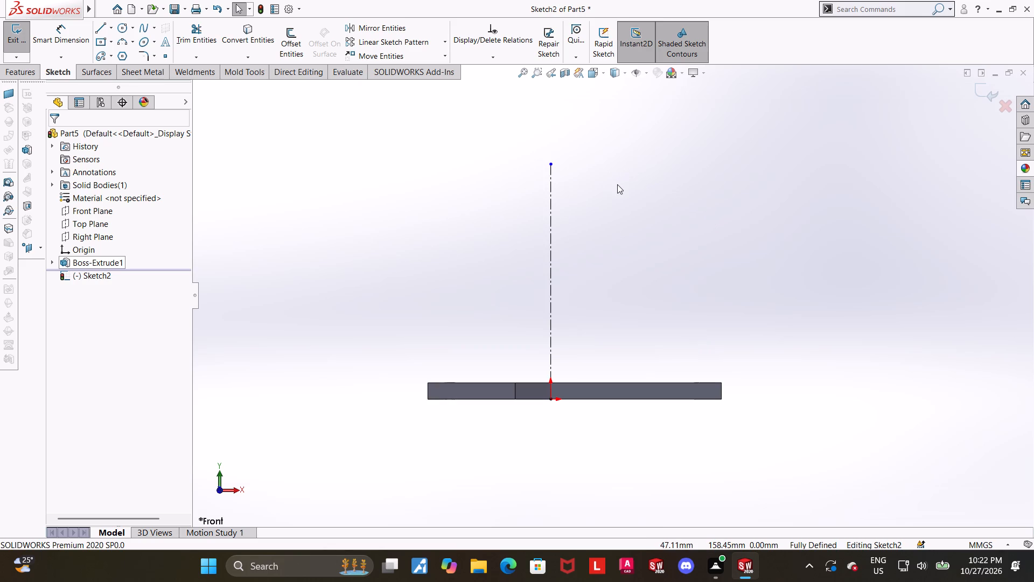
scroll(577, 181, "down", 1)
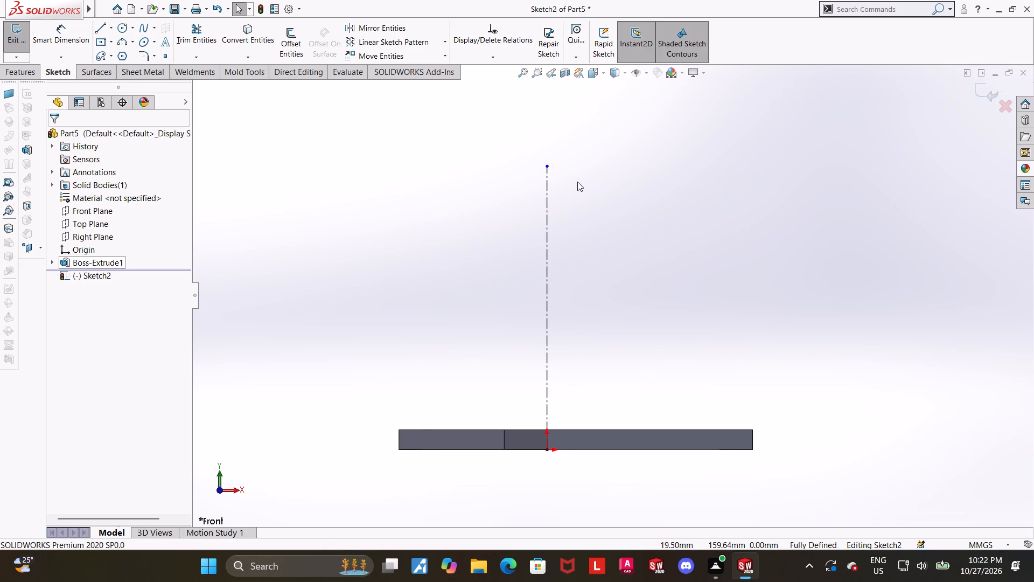
scroll(577, 182, "down", 1)
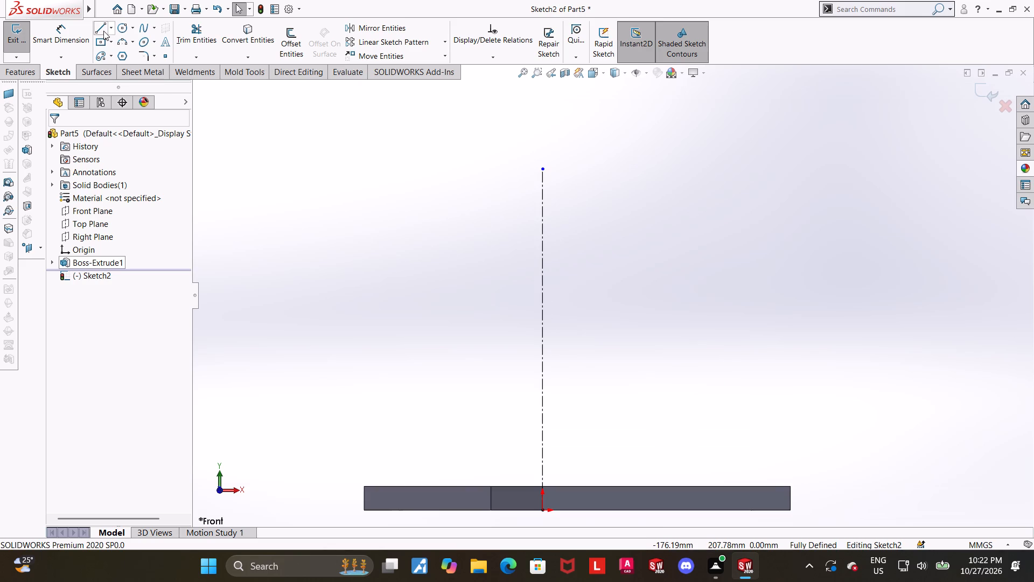
left_click(102, 30)
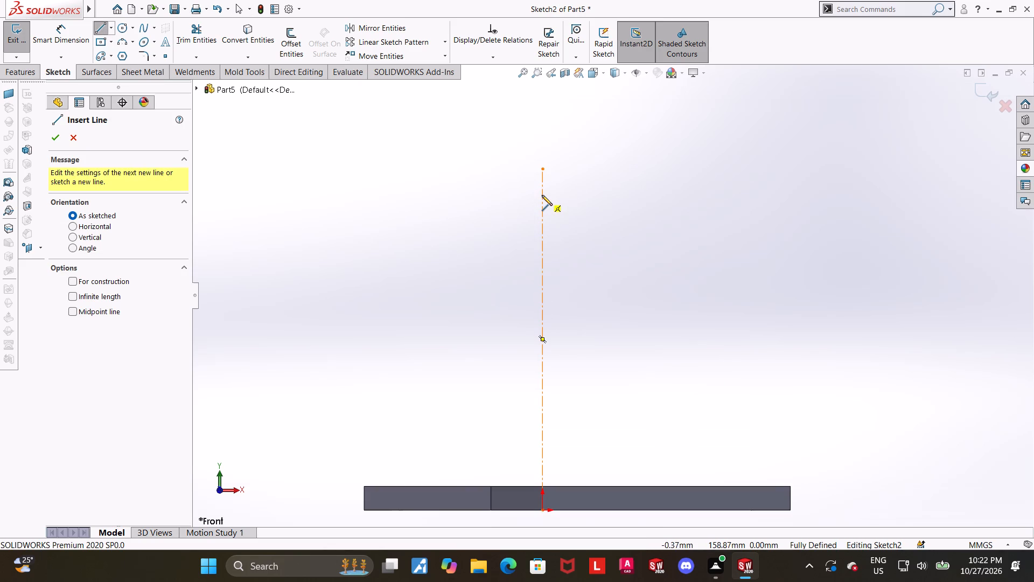
left_click(543, 227)
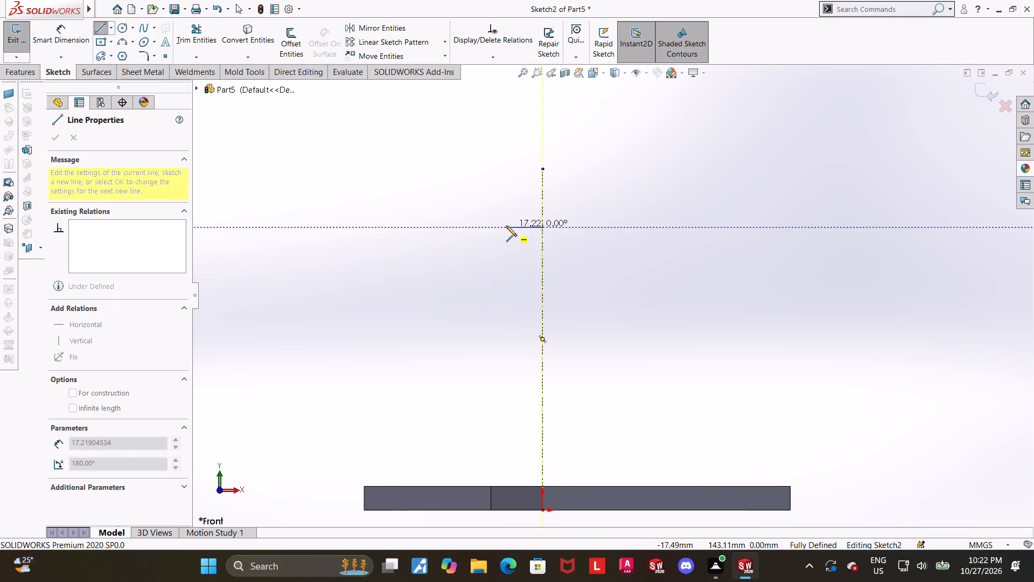
left_click(451, 230)
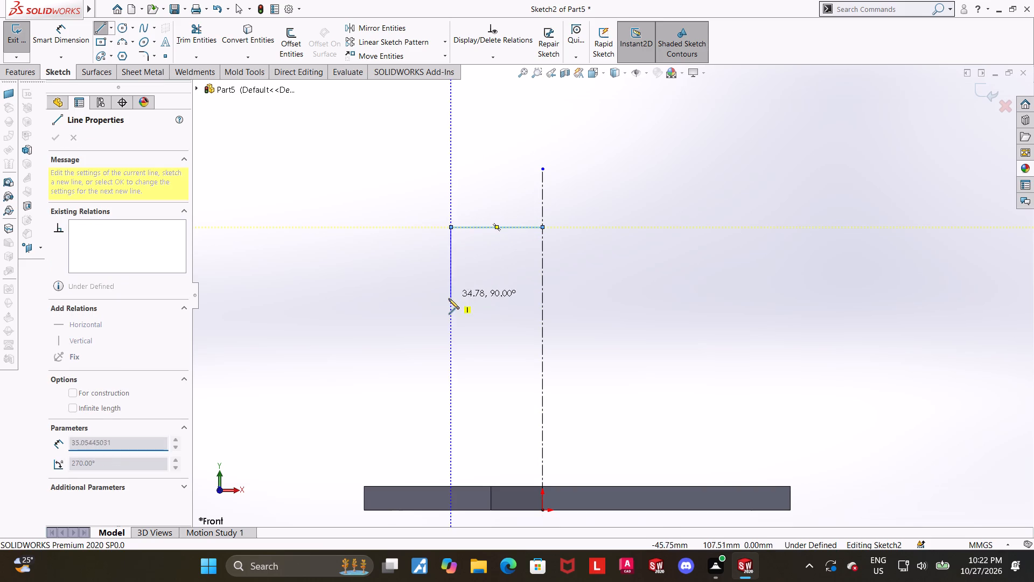
left_click(449, 347)
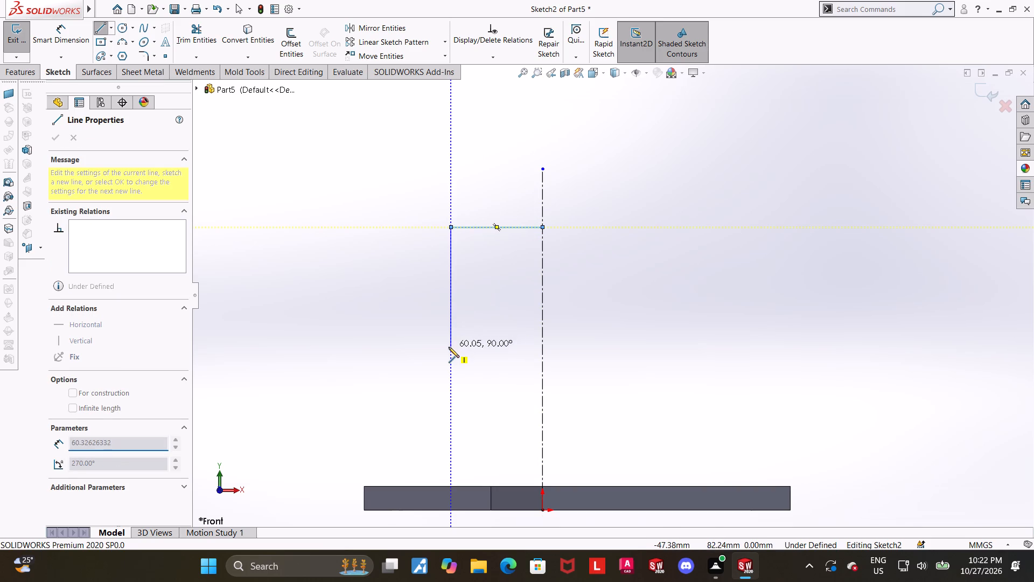
left_click(541, 348)
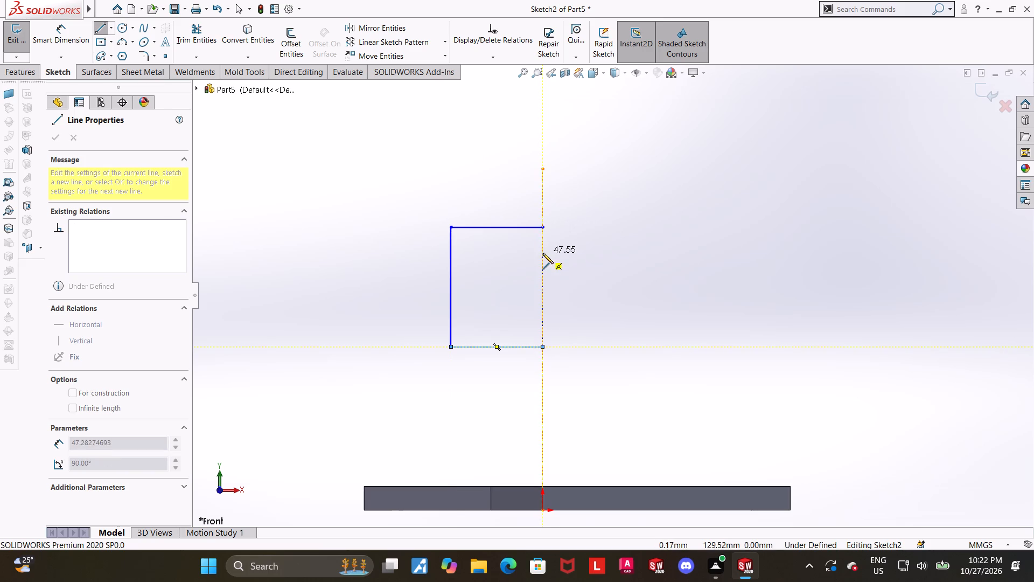
left_click(540, 294)
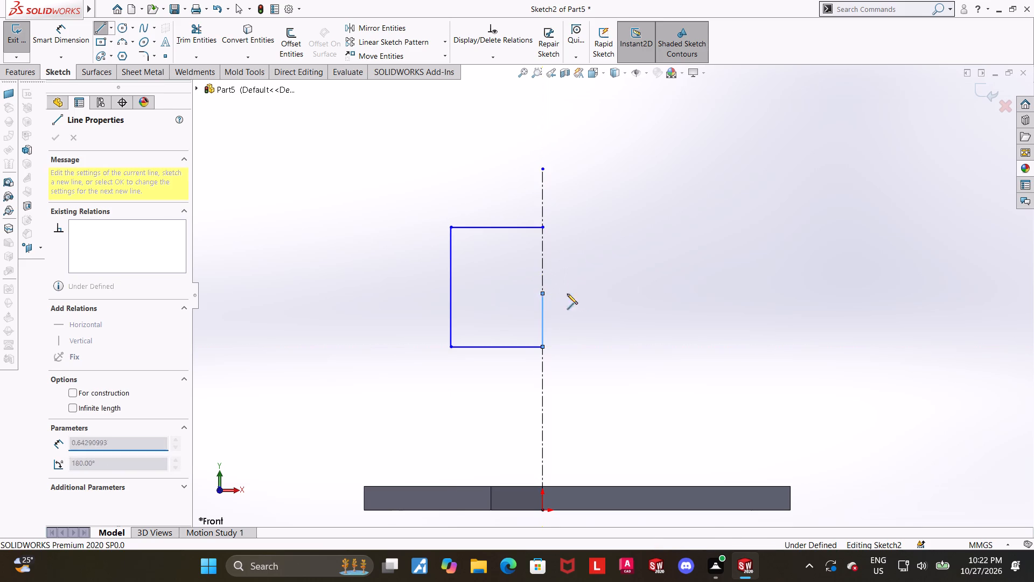
left_click(649, 296)
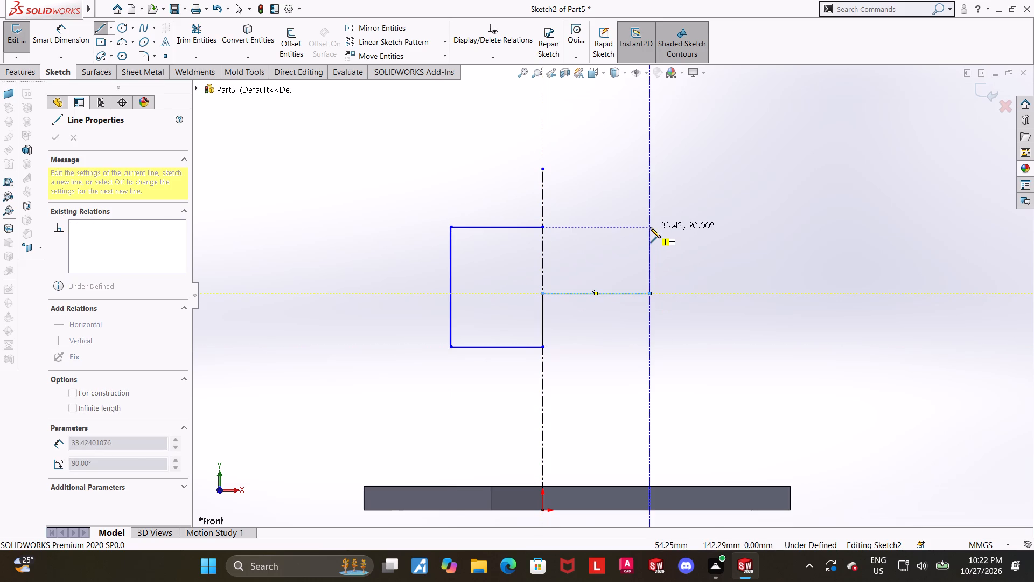
left_click(650, 227)
key("Escape")
key("Escape")
Close the profile by deleting the coincident relation at the top line's centreline end and merging that point with the right vertical line's upper end.
left_click(542, 228)
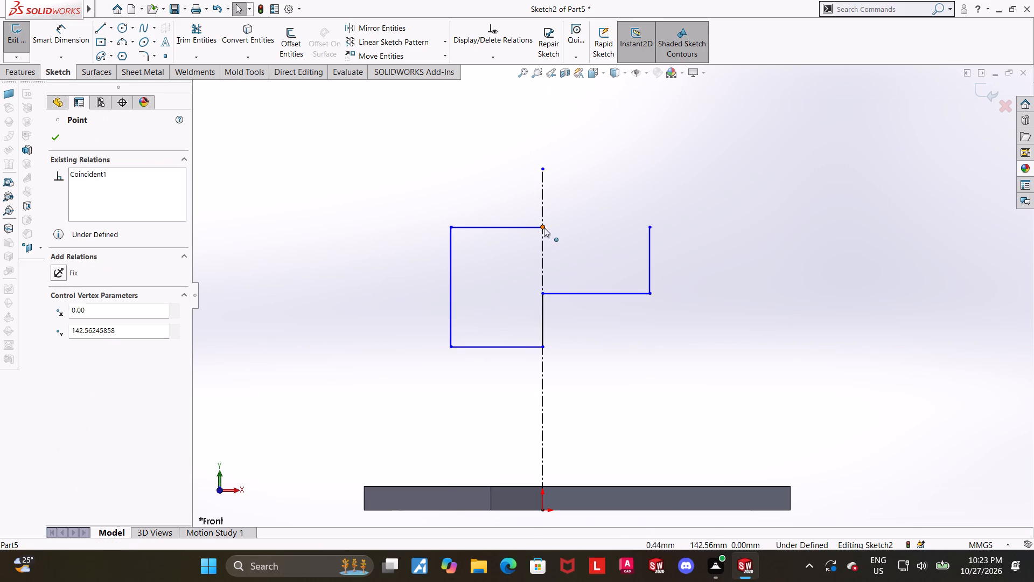
right_click(553, 230)
left_click(588, 375)
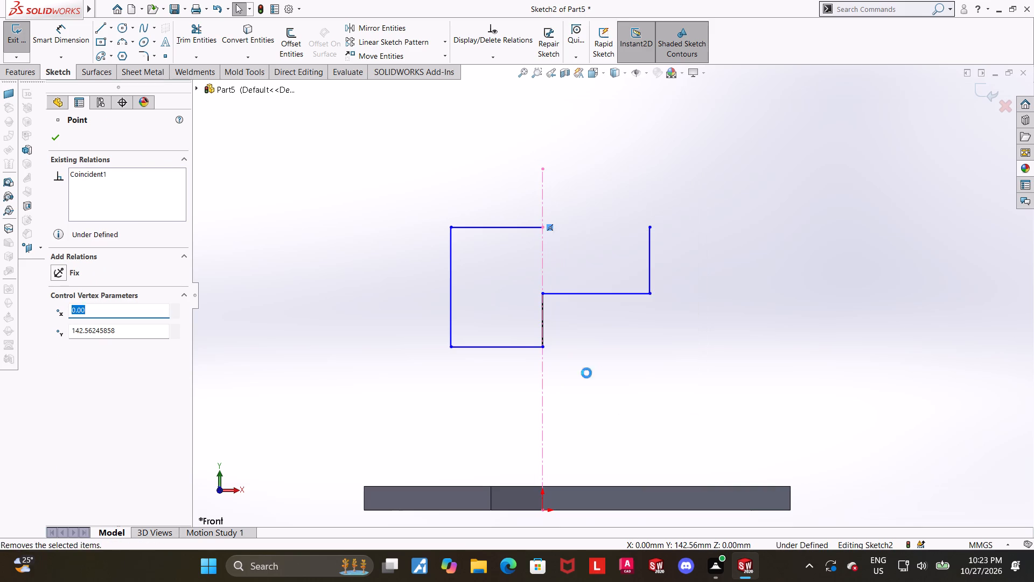
key("Escape")
left_click(542, 226)
left_click(651, 227, "ctrl")
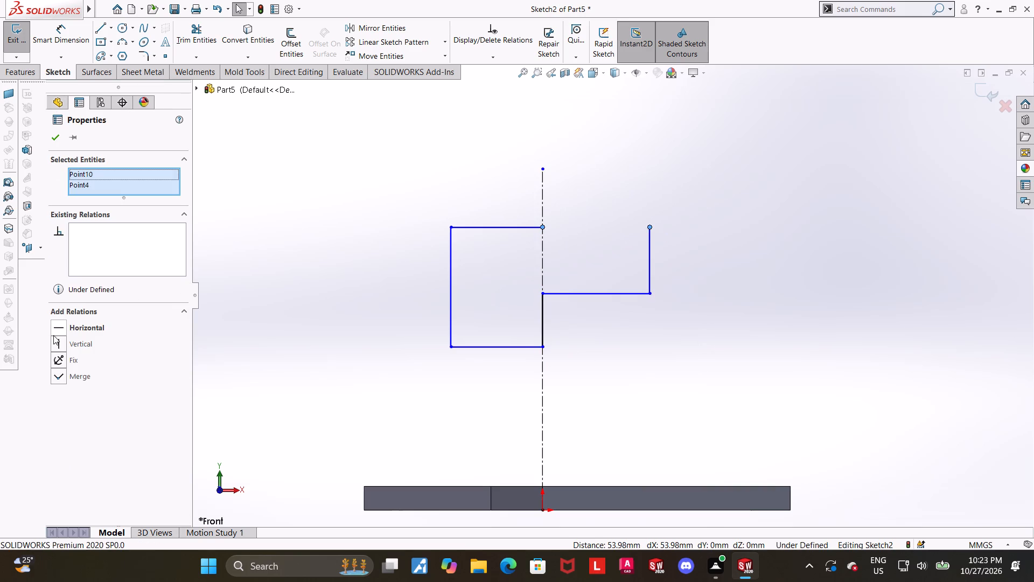
left_click(62, 371)
left_click(652, 352)
Dimension the vertical distance from the plate's top face to the profile's top line to 92 mm.
scroll(649, 354, "up", 2)
scroll(644, 294, "down", 1)
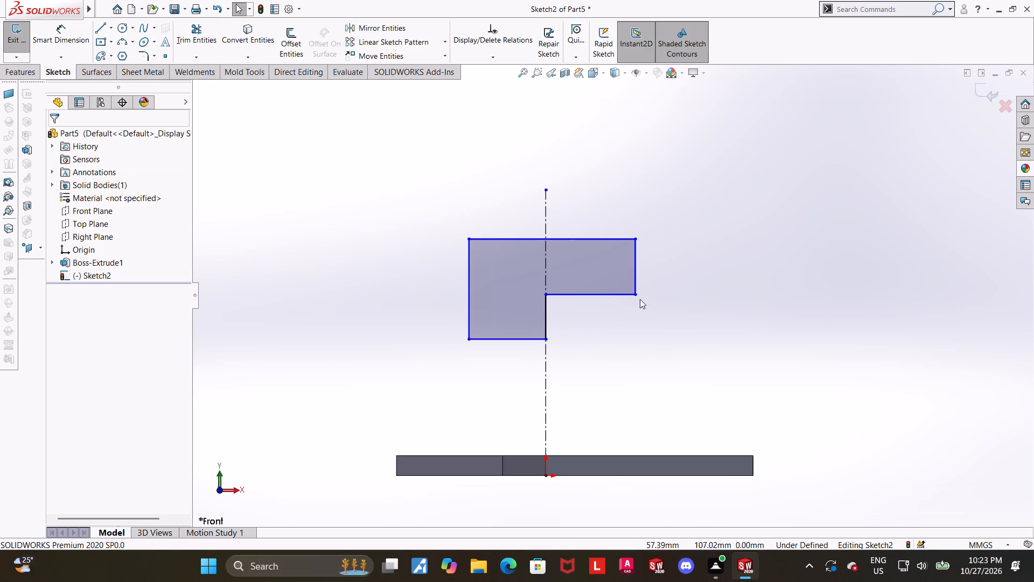
scroll(636, 333, "down", 1)
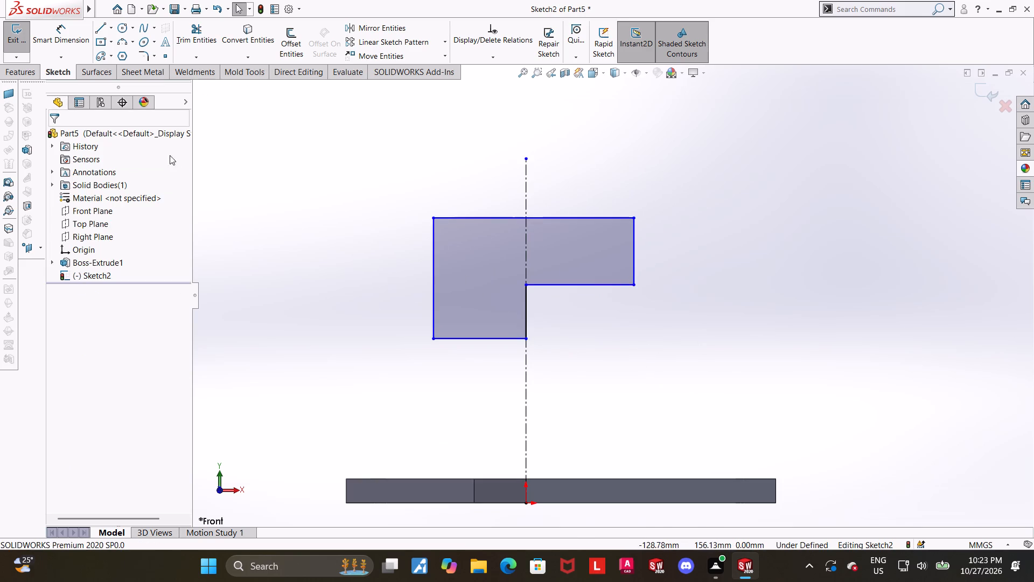
left_click(58, 38)
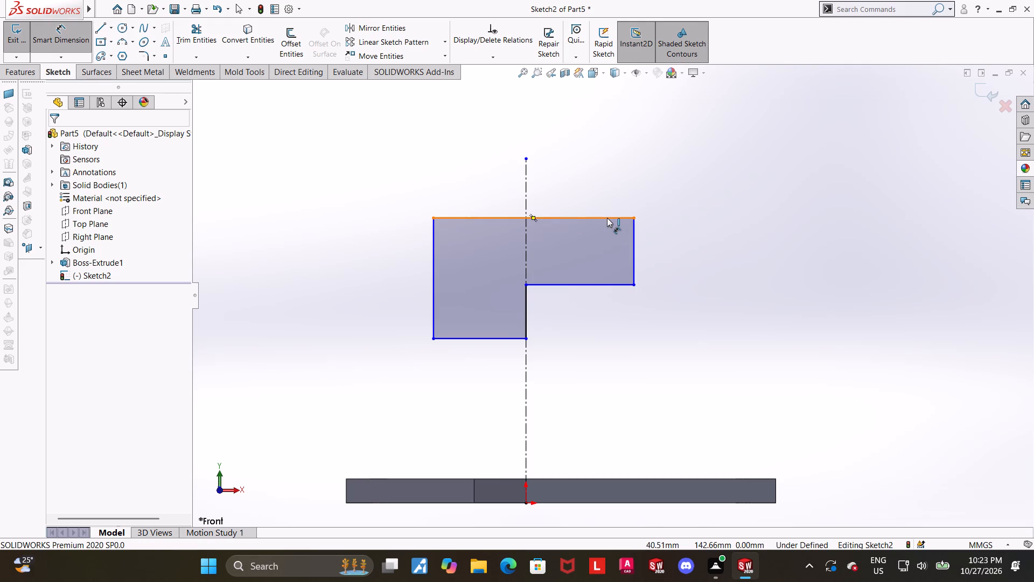
left_click(607, 218)
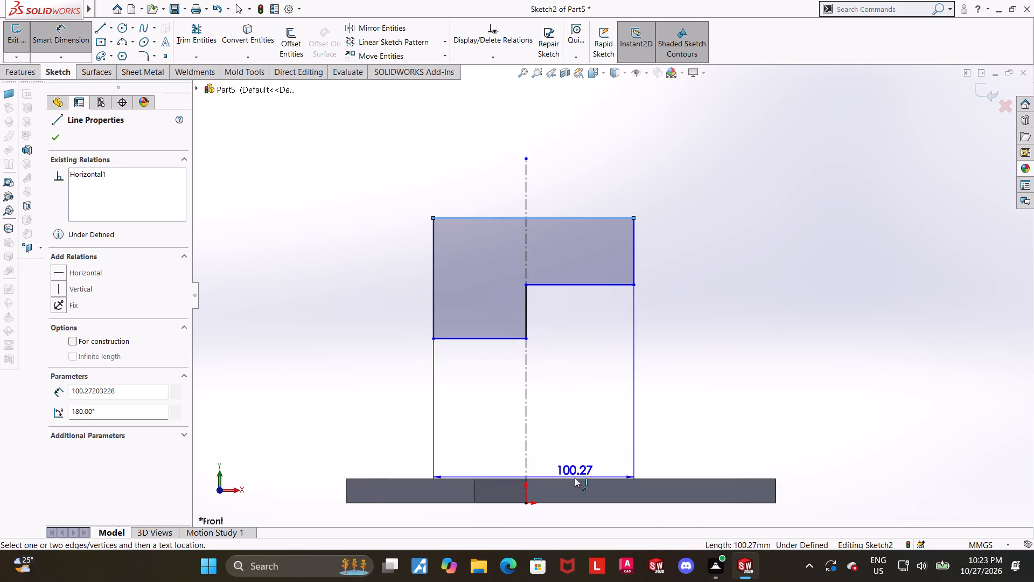
left_click(575, 477)
left_click(642, 431)
type("92")
key("Return")
key("Escape")
left_click_drag(872, 395, 870, 390)
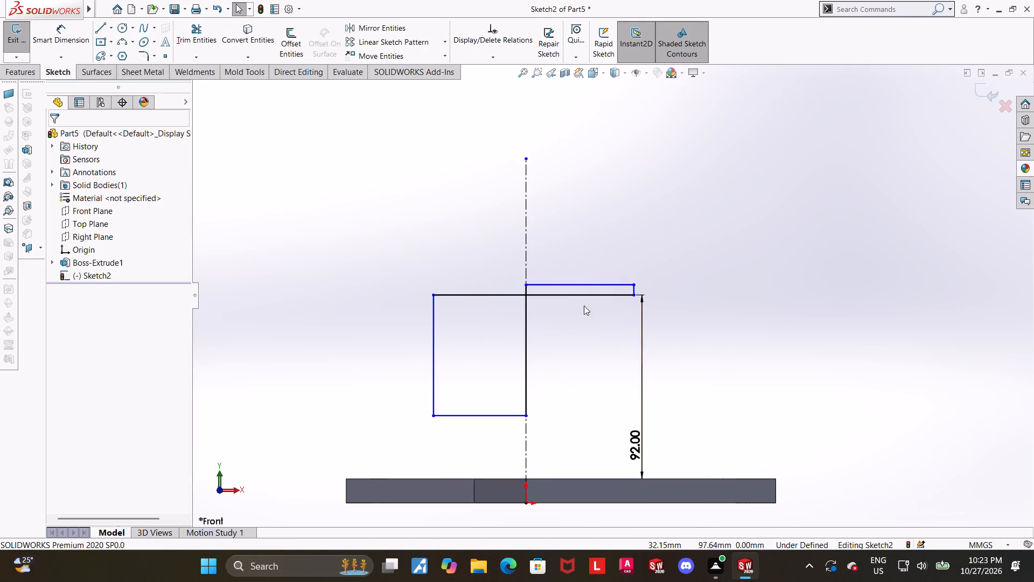
Move the right arm's free horizontal line below the profile's top line, leaving the arm about 24 mm thick.
left_click_drag(575, 285, 579, 344)
left_click(777, 393)
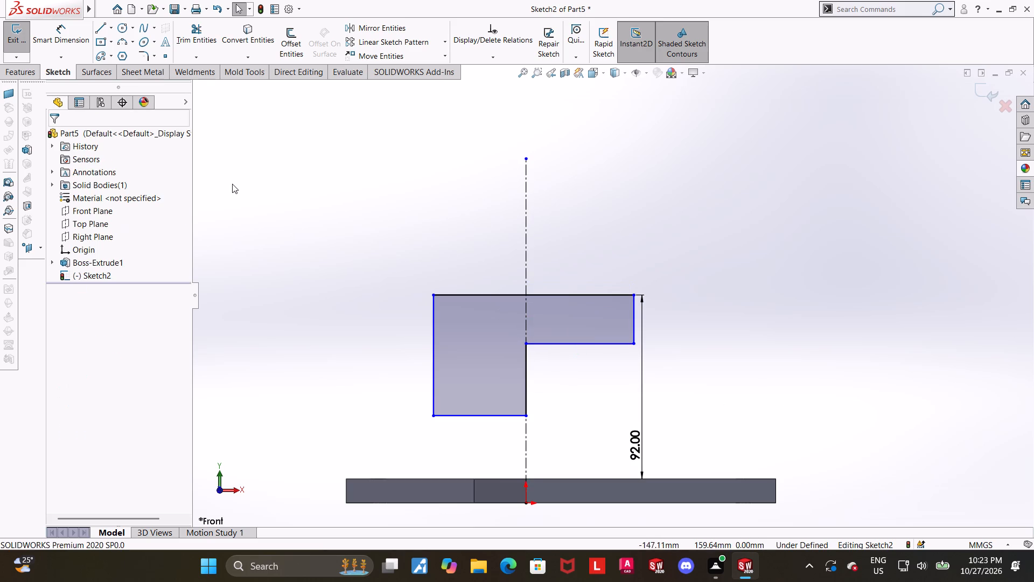
Dimension the right arm's thickness between its top and lower horizontal lines to 20 mm.
left_click(73, 28)
scroll(460, 293, "up", 1)
scroll(593, 321, "down", 1)
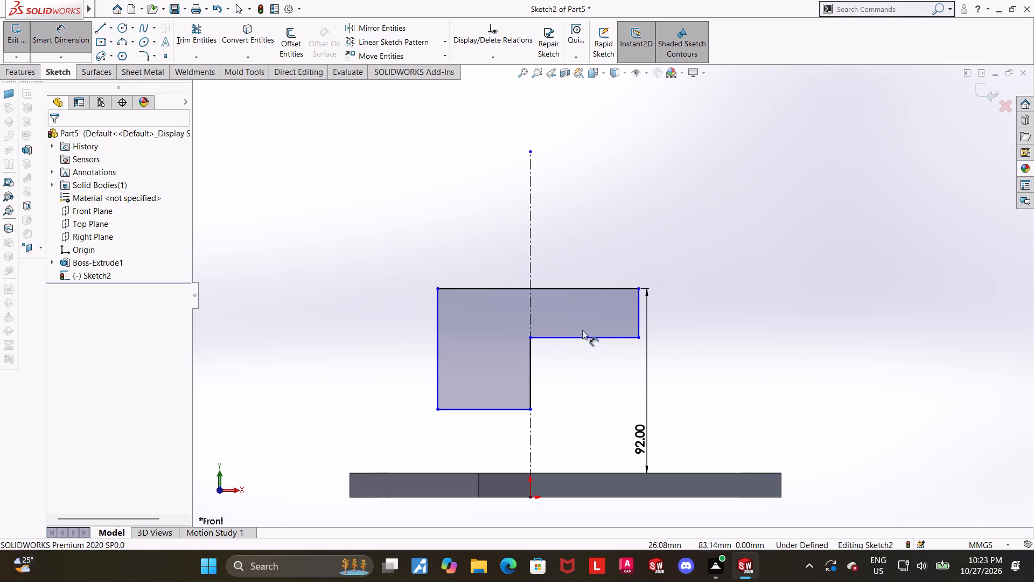
left_click(594, 283)
left_click(595, 291)
left_click(592, 337)
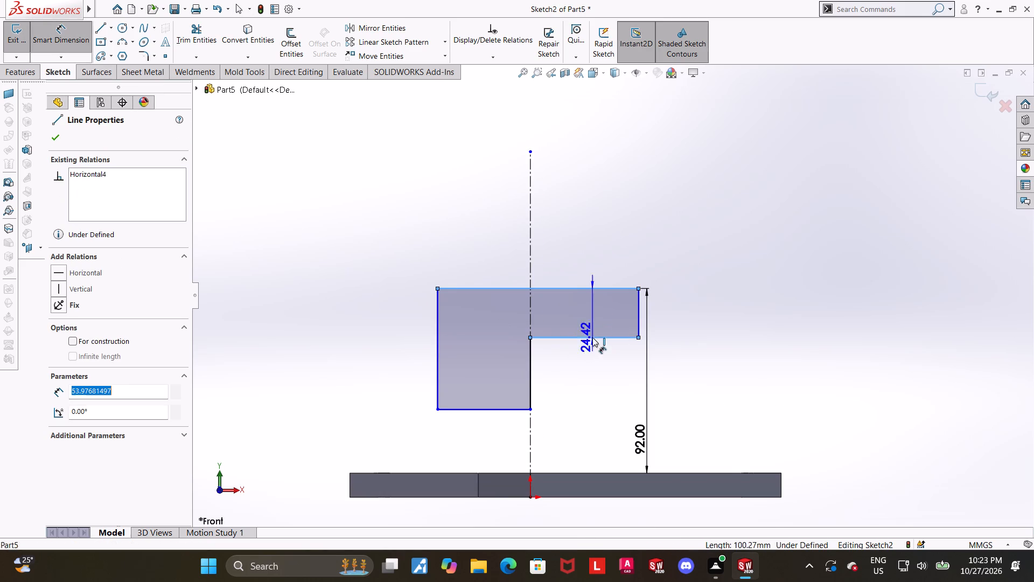
left_click(702, 334)
type("20")
key("Return")
key("Escape")
left_click(855, 365)
Dimension the left block's height between the profile's top line and its bottom line to 82/2 mm.
scroll(778, 328, "up", 1)
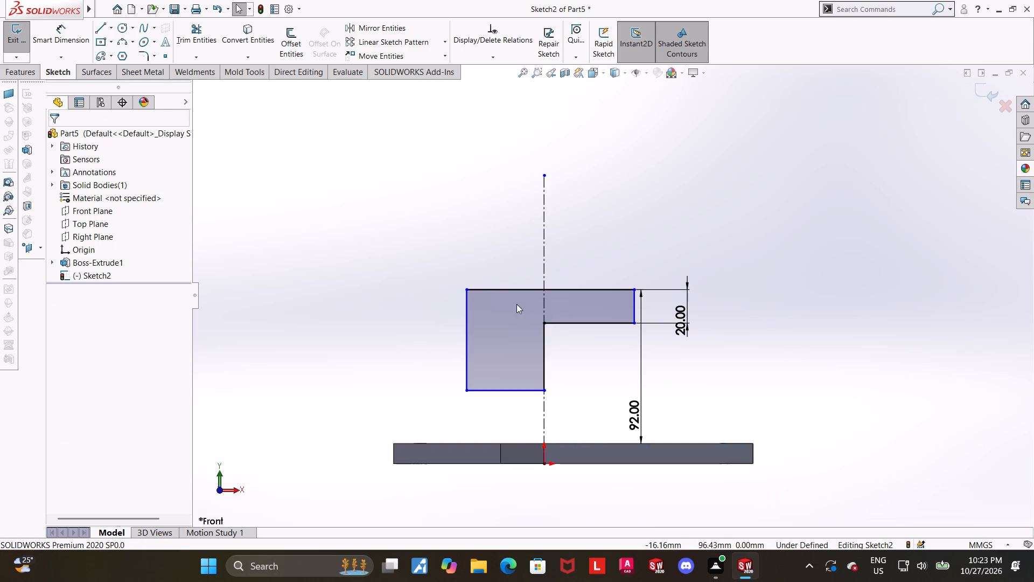
scroll(516, 304, "down", 1)
left_click(73, 31)
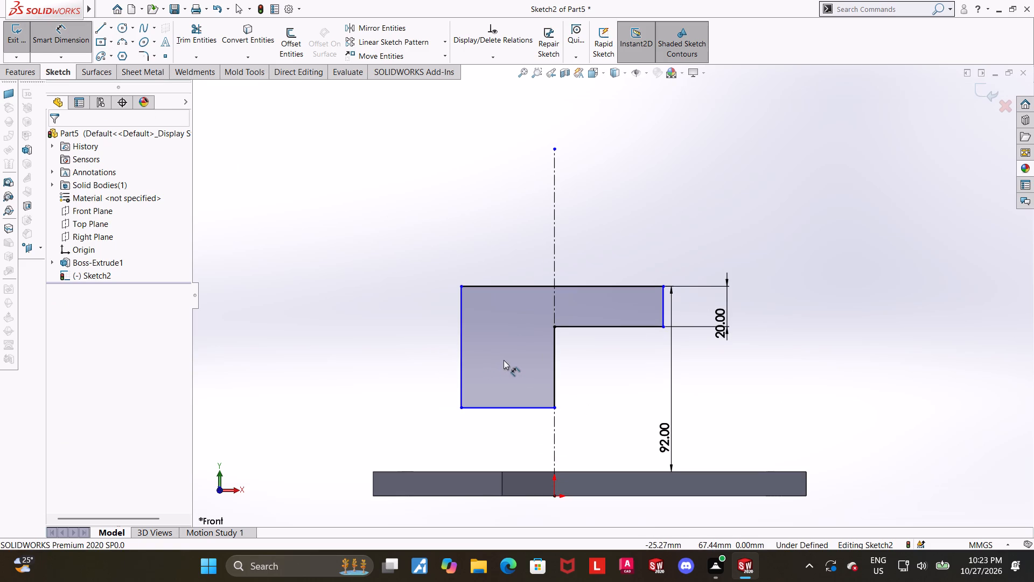
left_click(517, 283)
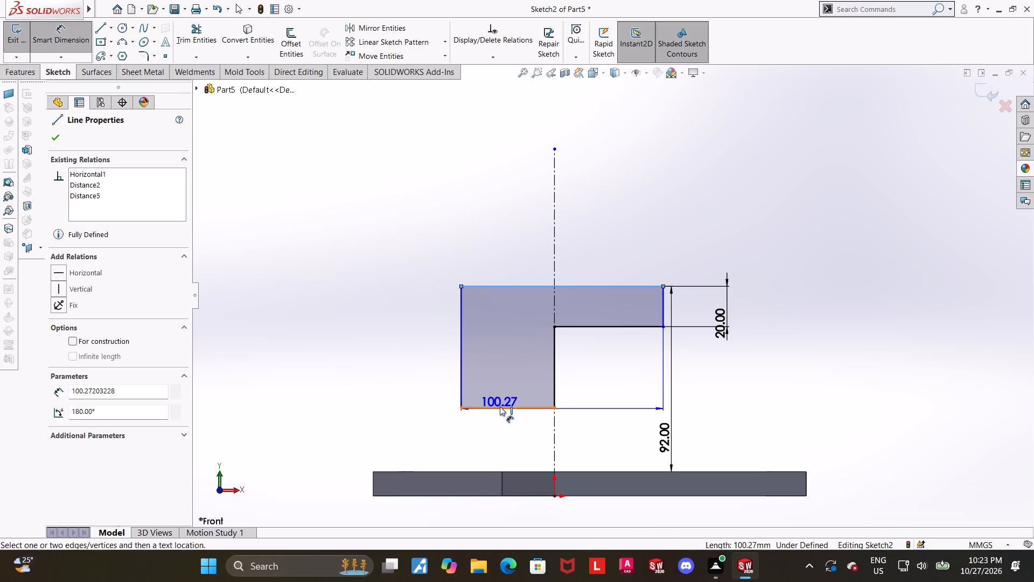
left_click(500, 406)
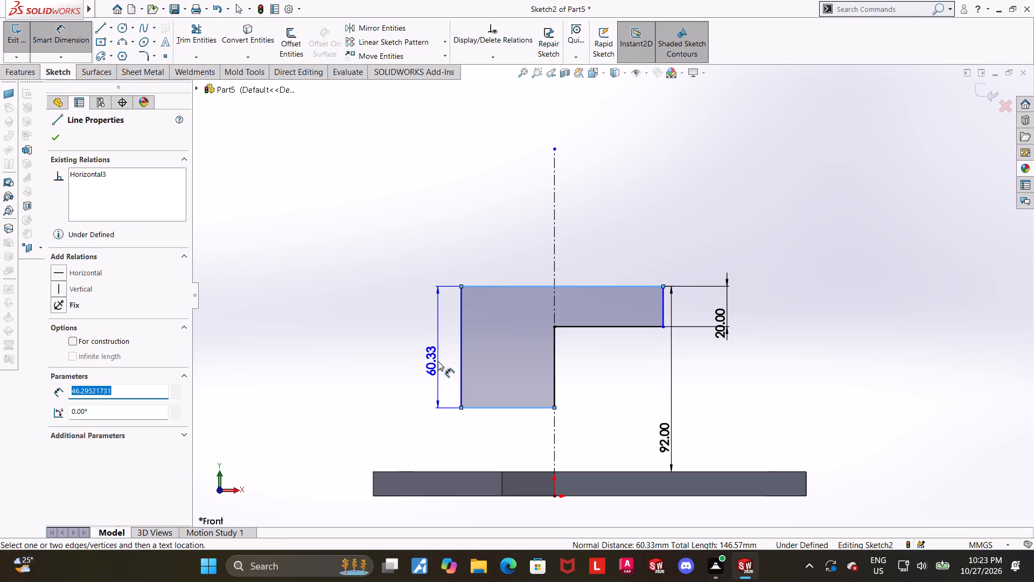
left_click(438, 361)
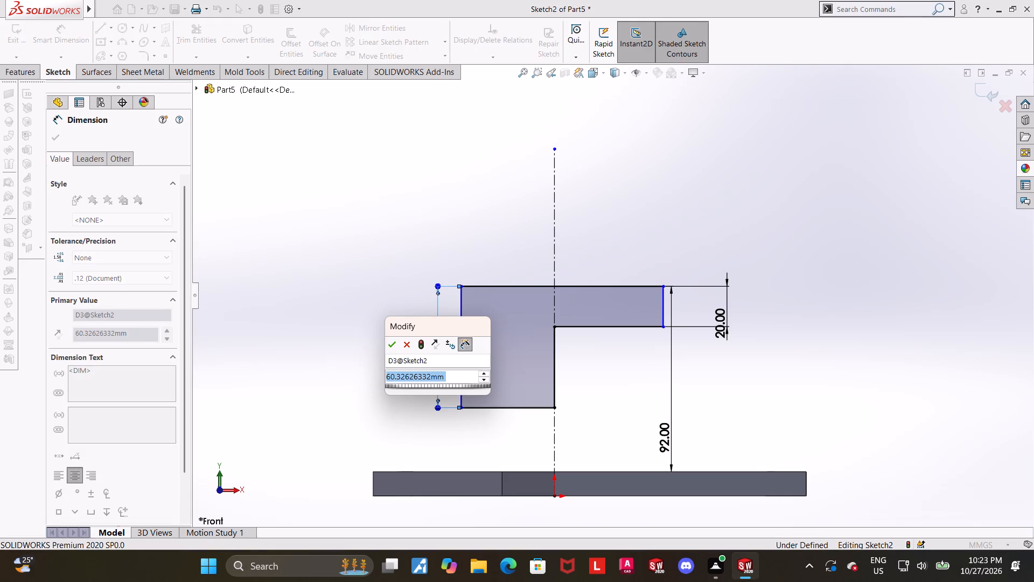
type("82/2")
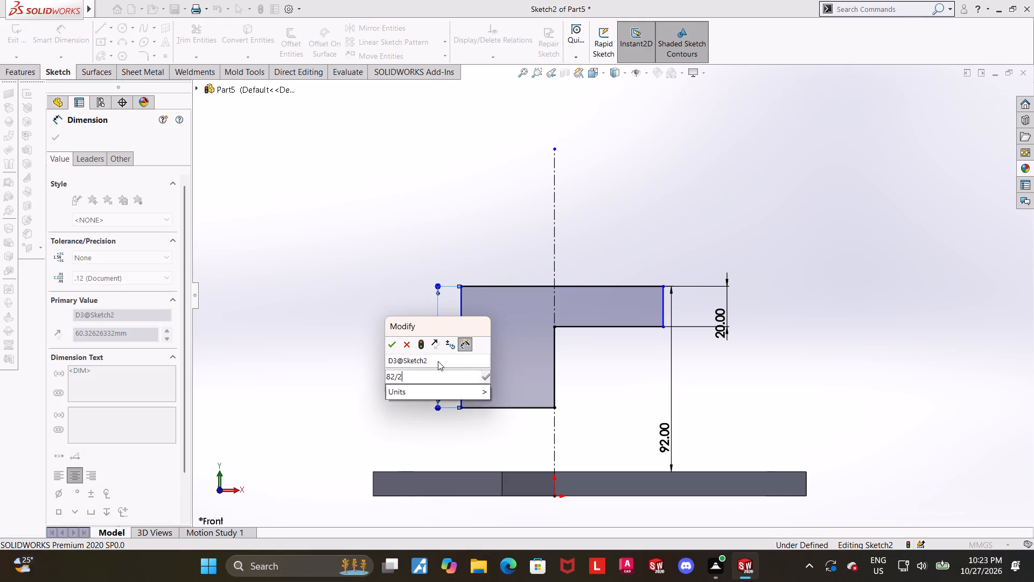
key("Return")
key("Escape")
left_click(895, 393)
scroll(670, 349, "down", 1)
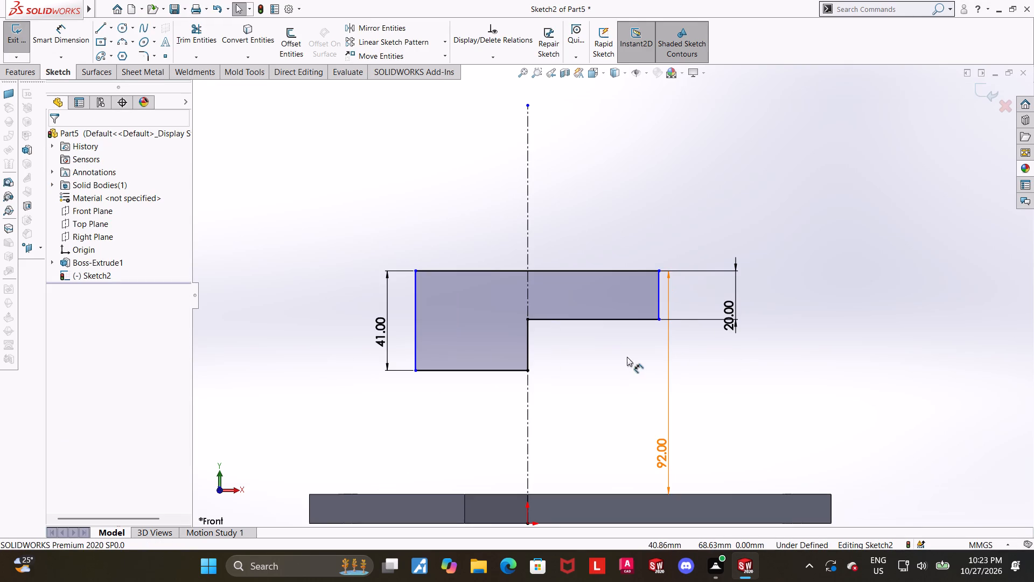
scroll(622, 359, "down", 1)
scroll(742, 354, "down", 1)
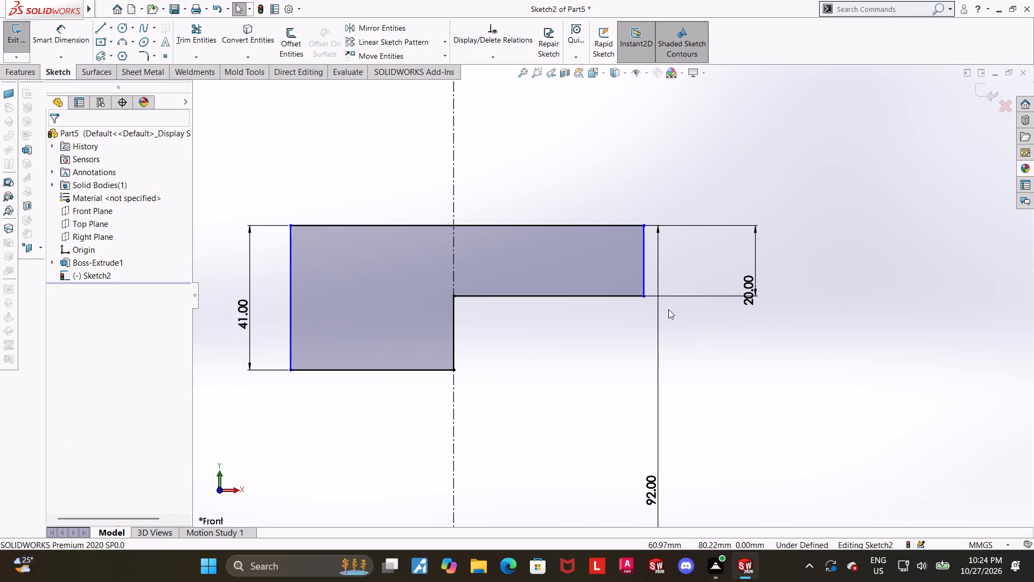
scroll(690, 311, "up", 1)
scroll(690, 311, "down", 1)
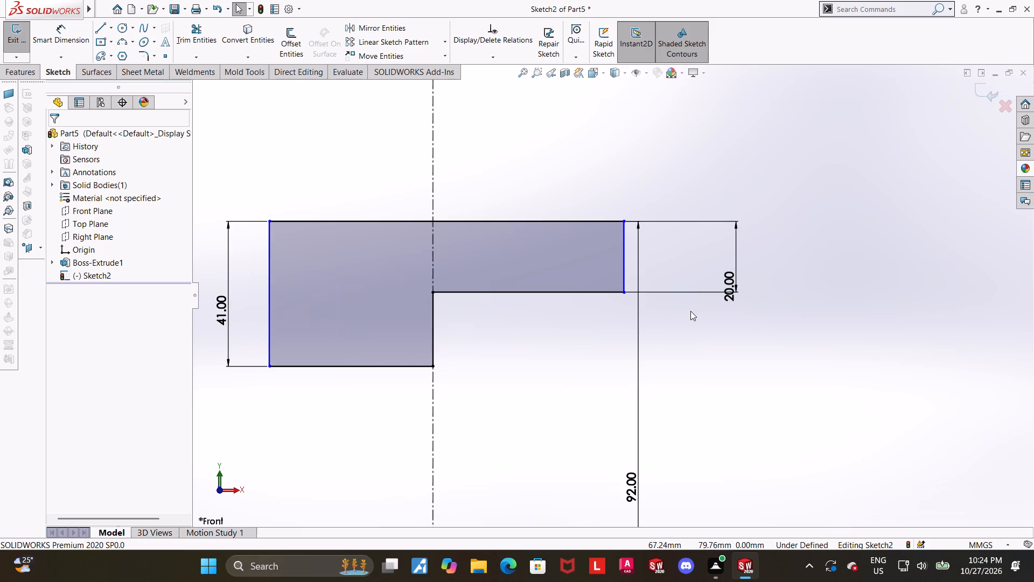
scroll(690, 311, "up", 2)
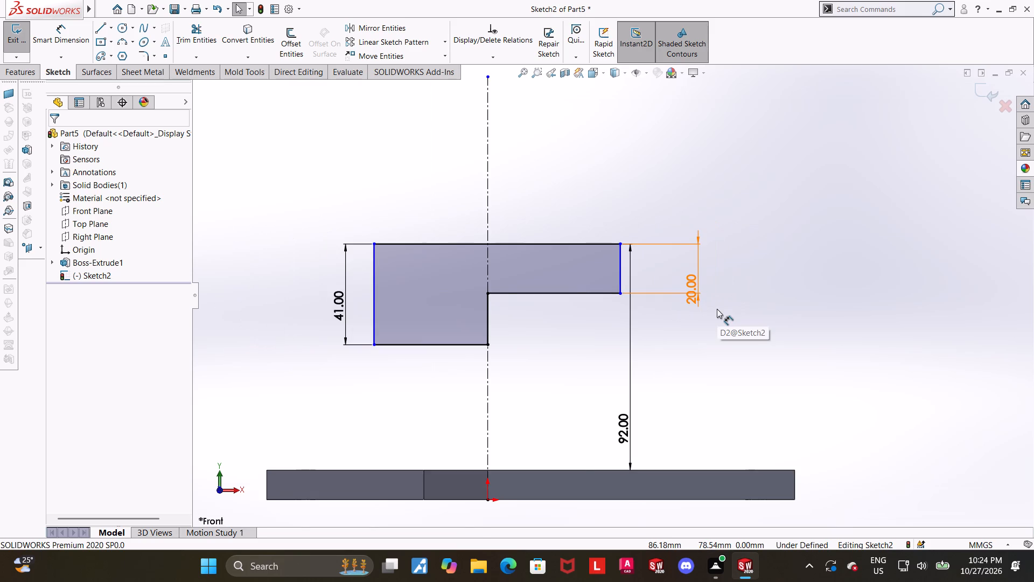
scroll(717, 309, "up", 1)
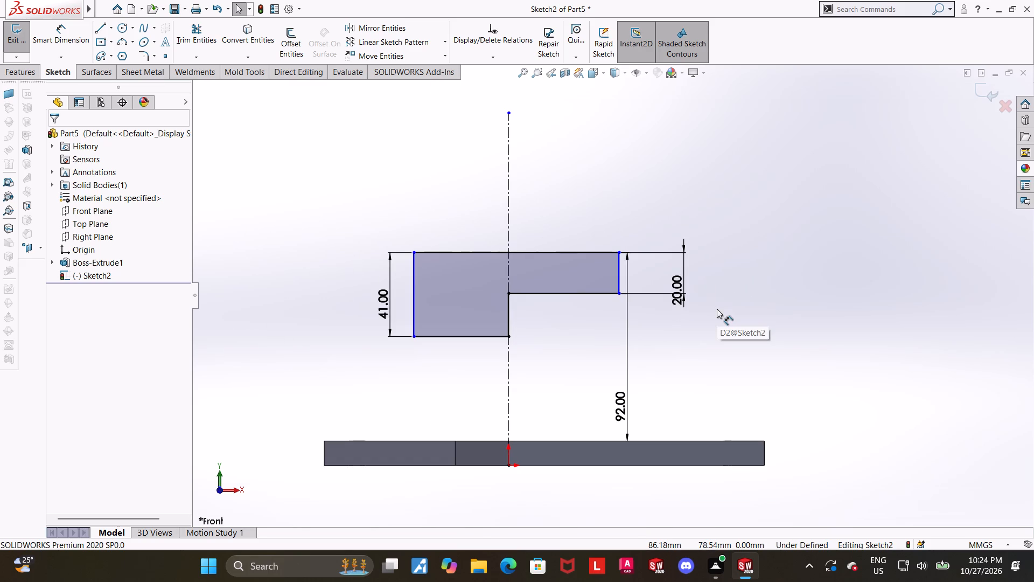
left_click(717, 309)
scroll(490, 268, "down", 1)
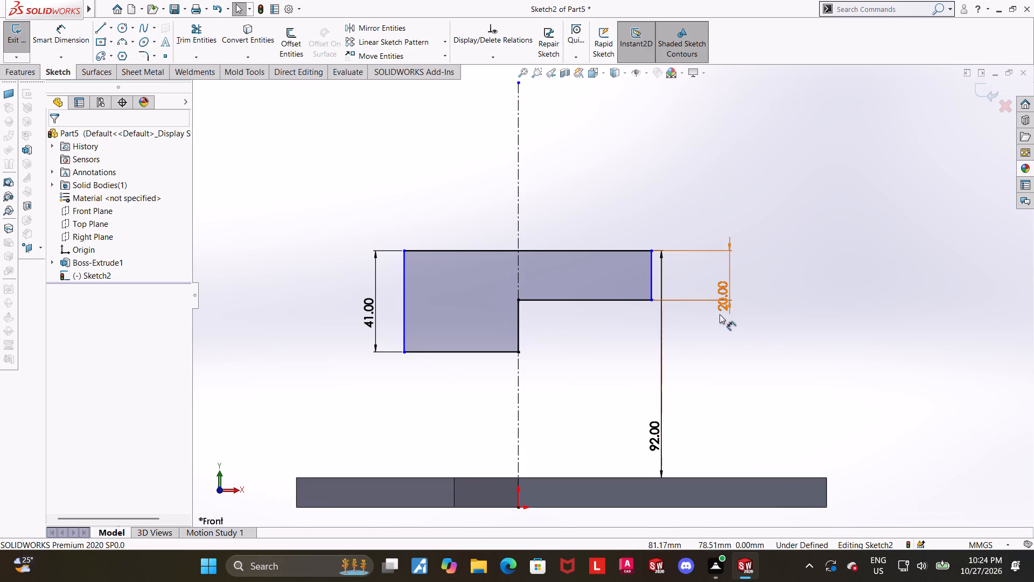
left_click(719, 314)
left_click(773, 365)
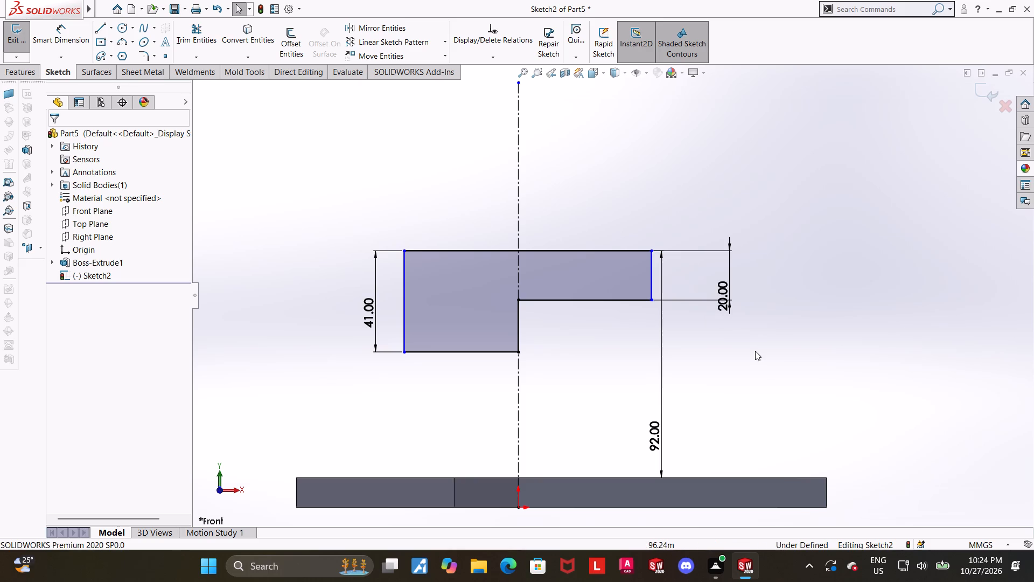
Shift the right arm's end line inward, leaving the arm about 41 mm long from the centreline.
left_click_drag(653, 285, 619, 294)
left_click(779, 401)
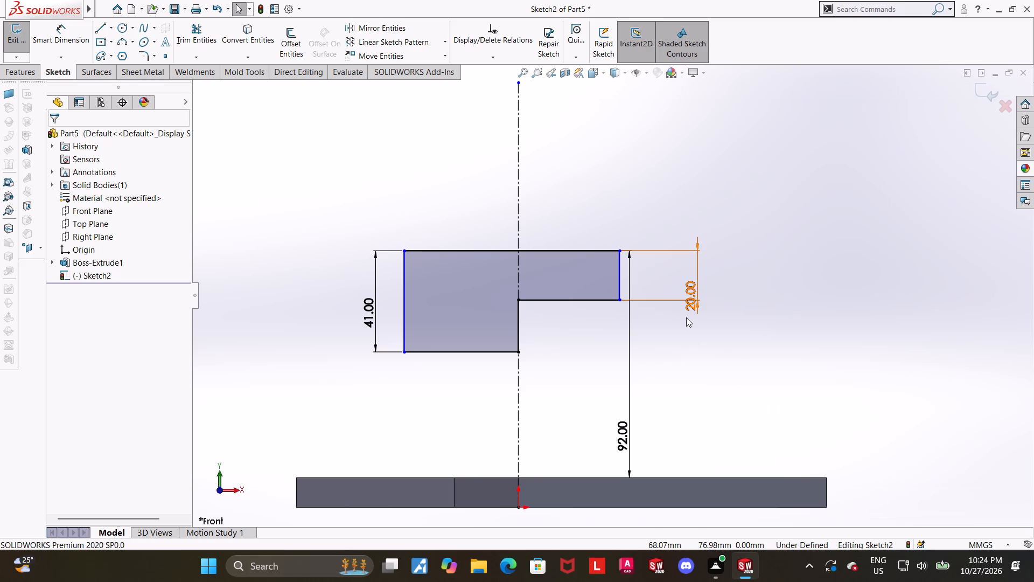
Dimension the right arm's horizontal length from the inner vertical step line to the arm's end line to 50 mm.
left_click(79, 30)
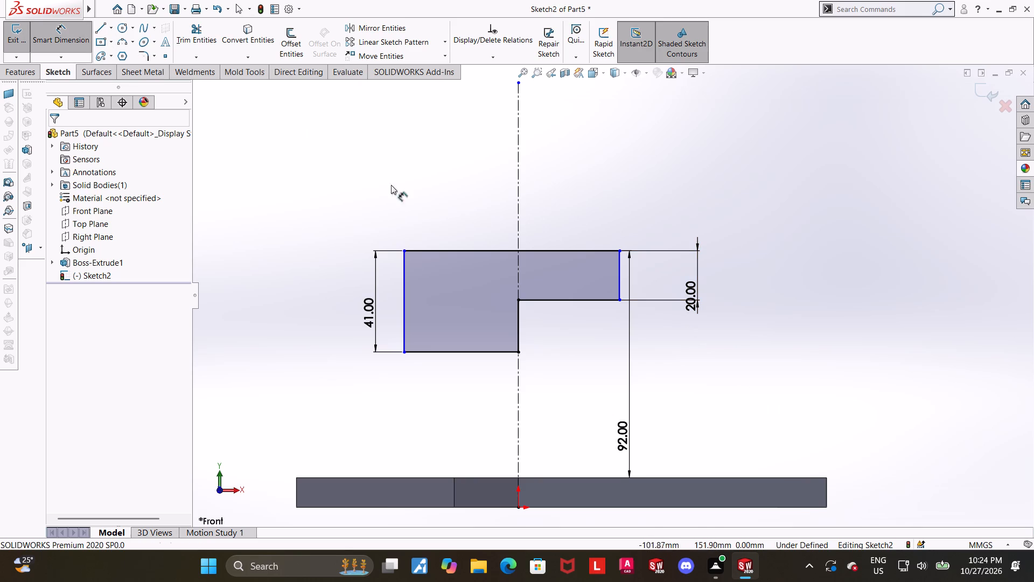
left_click(513, 306)
left_click(518, 308)
left_click(624, 282)
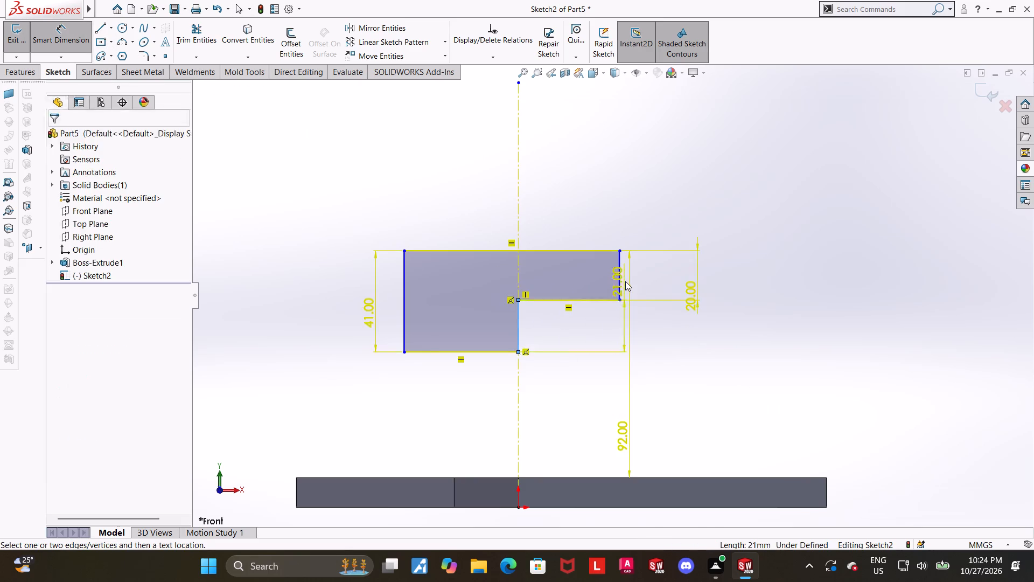
key("Escape")
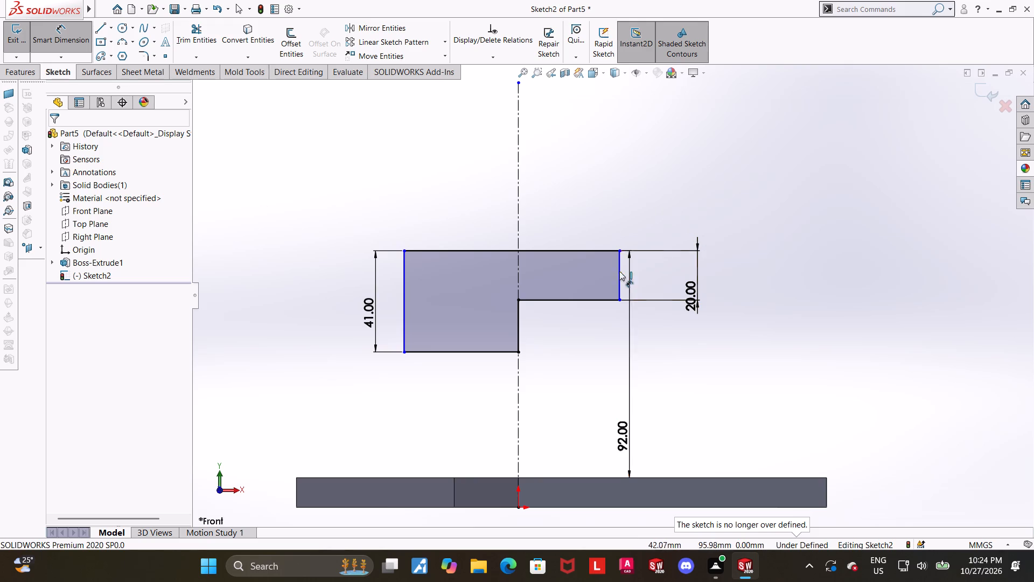
left_click(617, 272)
left_click(517, 322)
left_click(577, 206)
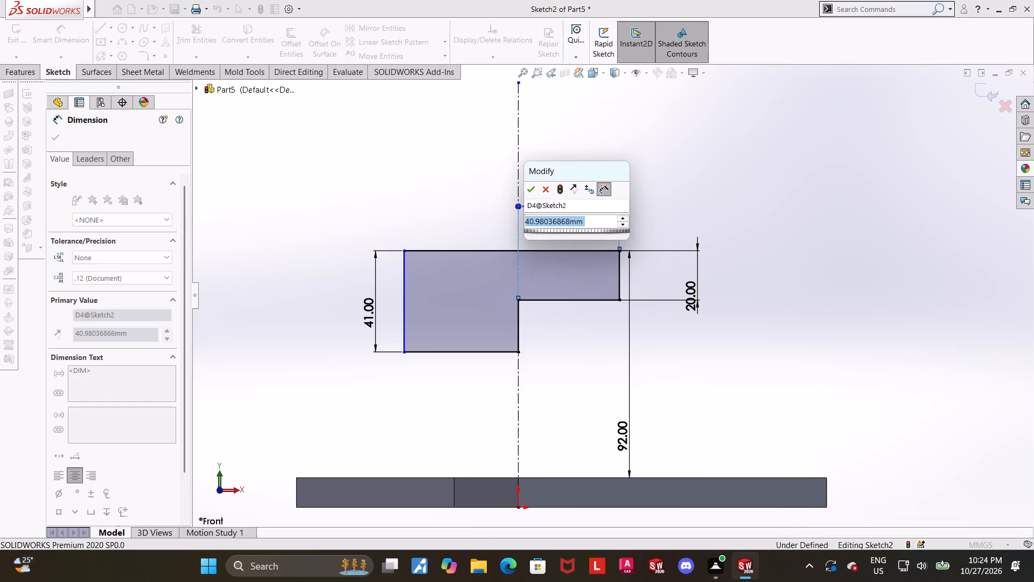
type("50")
key("Return")
key("Escape")
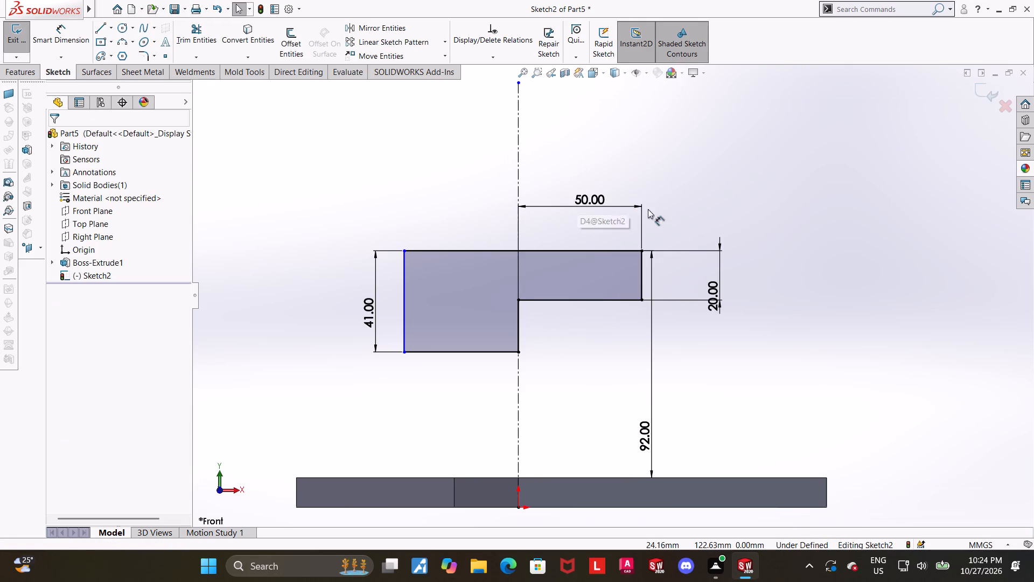
left_click(978, 245)
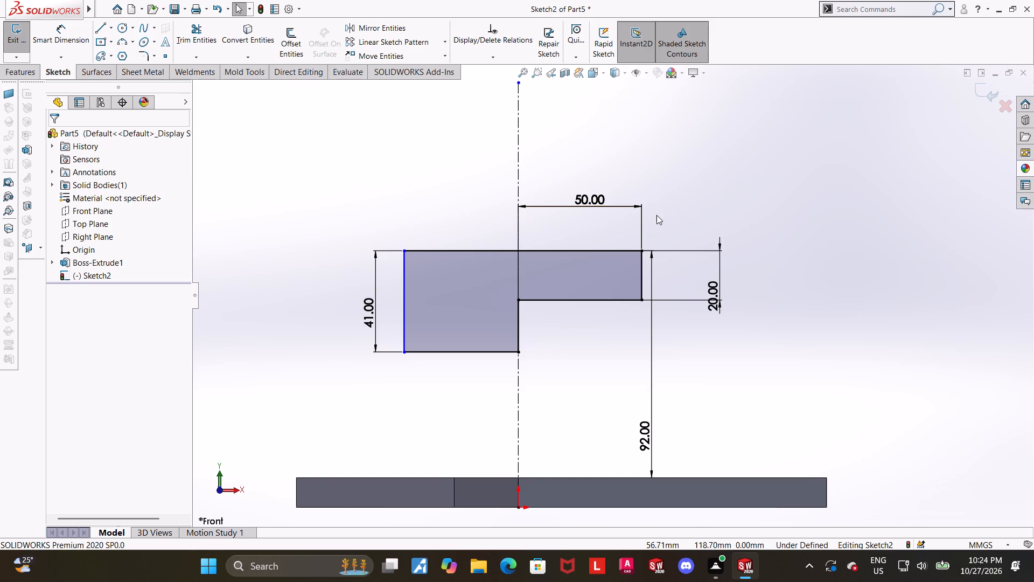
Dimension the left block's width between its outer vertical line and the inner vertical step line to 35 mm.
left_click(66, 27)
scroll(572, 237, "down", 1)
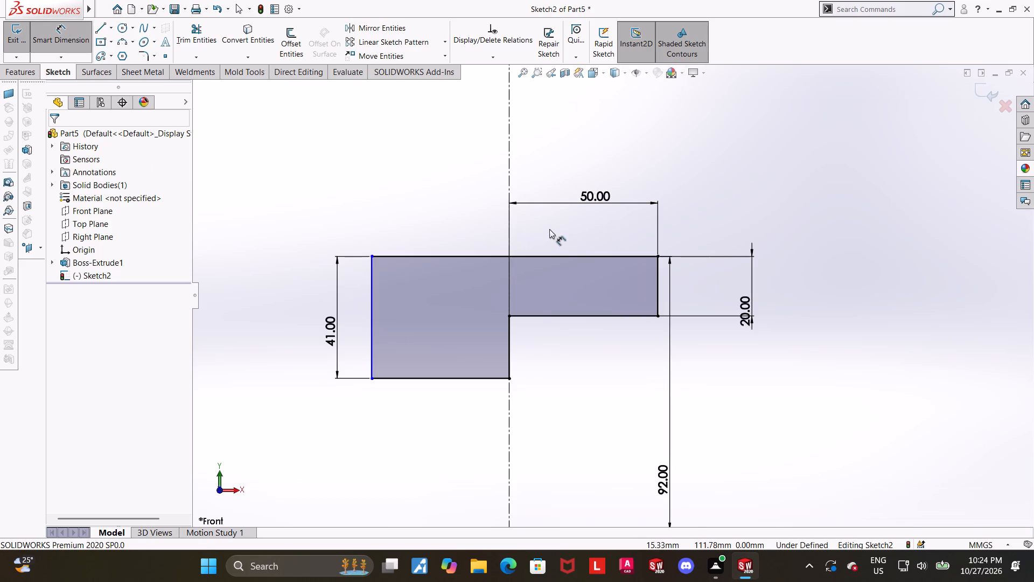
scroll(538, 257, "down", 1)
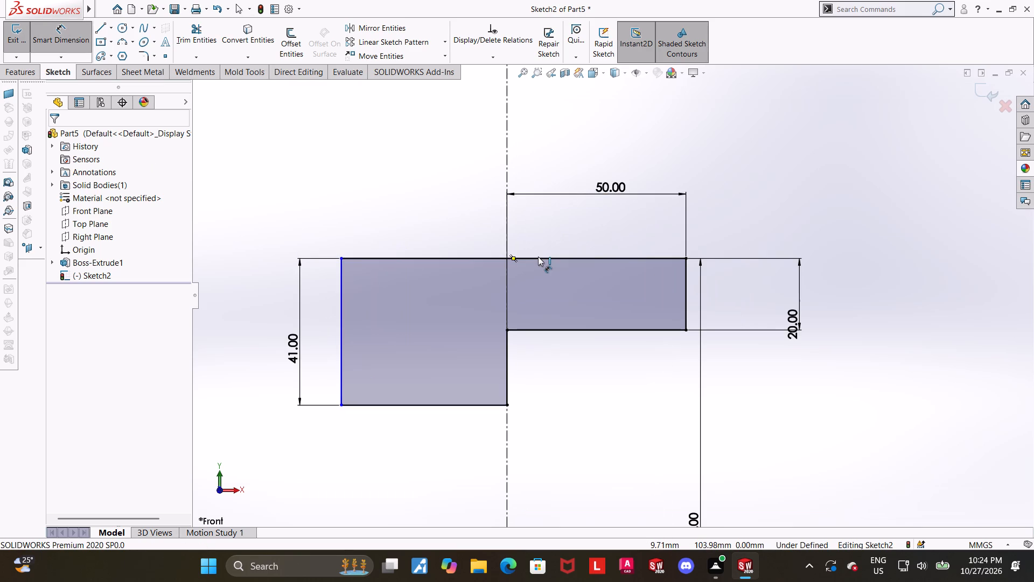
left_click(505, 357)
left_click(340, 342)
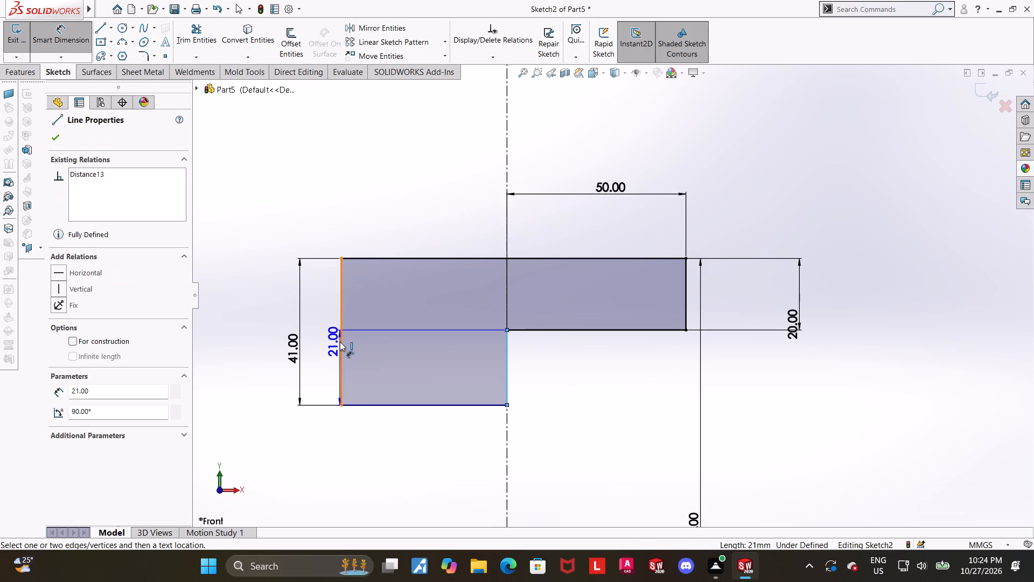
left_click(421, 214)
type("35")
key("Return")
key("Escape")
left_click(945, 277)
Power trim the vertical centreline portions above and inside the profile, keeping only the part below it.
scroll(934, 278, "up", 1)
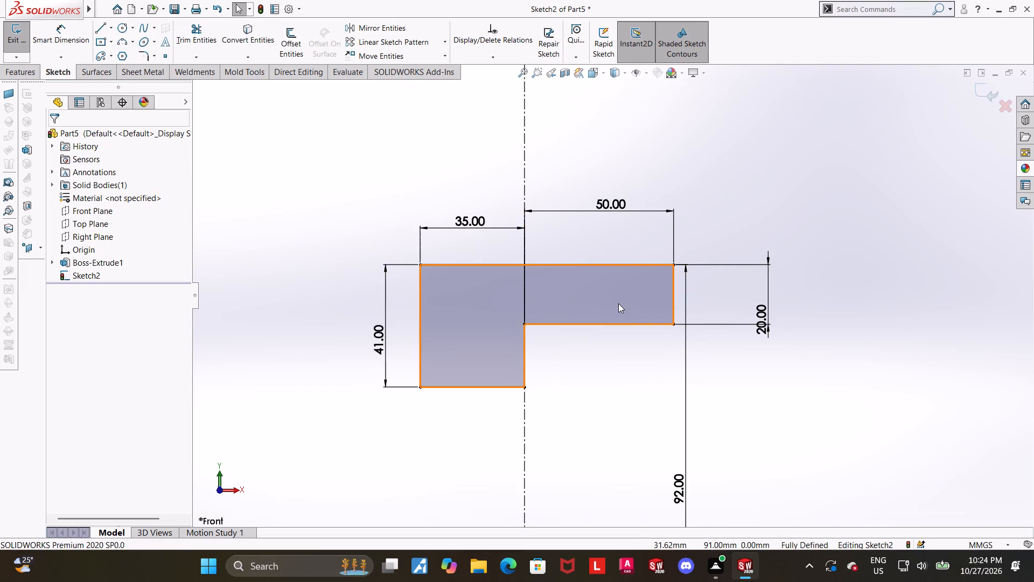
scroll(618, 303, "up", 2)
scroll(626, 258, "down", 1)
left_click(199, 26)
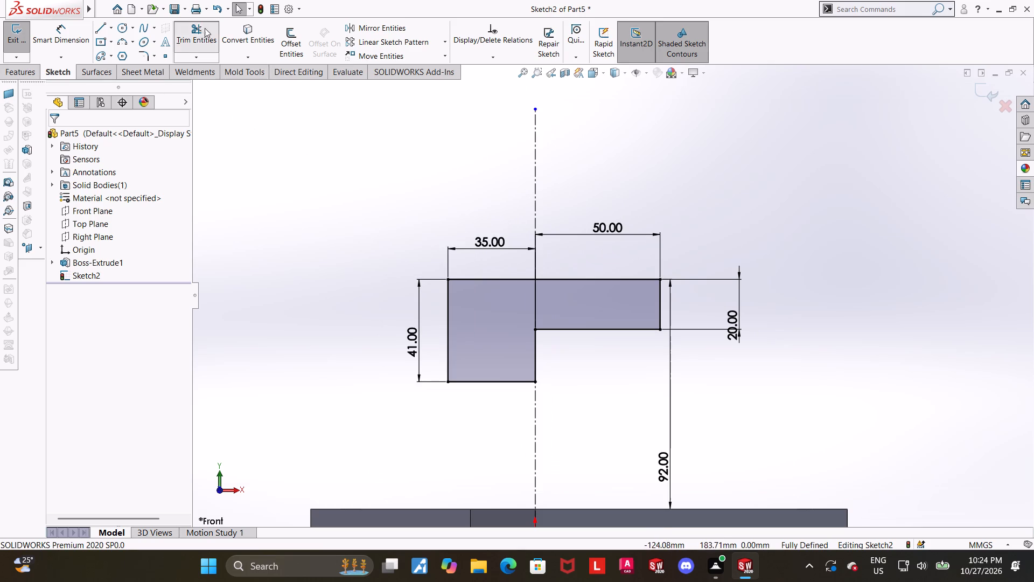
left_click_drag(582, 143, 440, 151)
left_click_drag(556, 319, 495, 305)
scroll(688, 332, "up", 2)
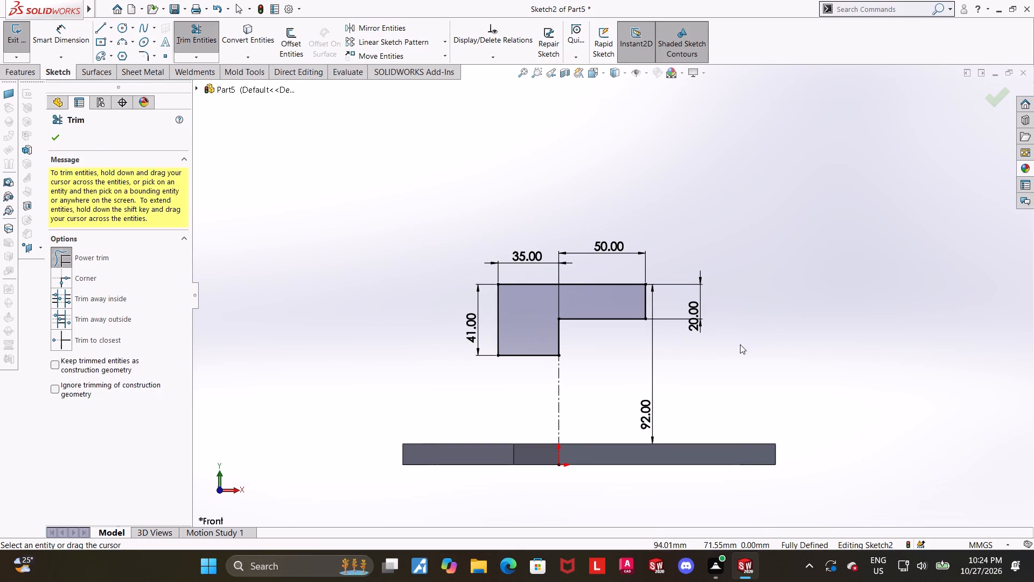
key("Escape")
Reposition the 50 mm arm length dimension below the right arm.
left_click_drag(610, 245, 609, 385)
key("Escape")
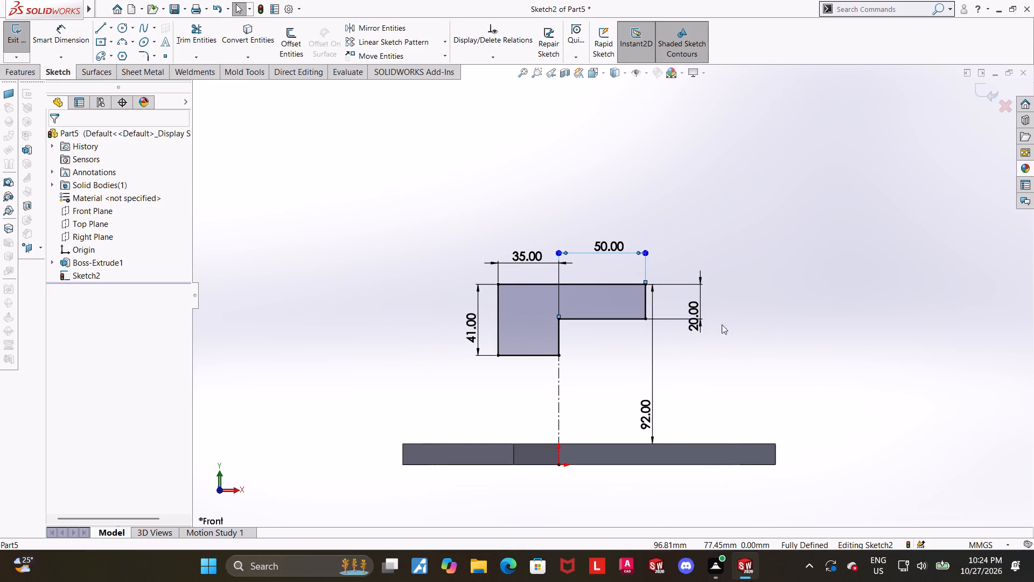
key("Escape")
left_click_drag(606, 241, 607, 354)
key("Escape")
left_click(741, 373)
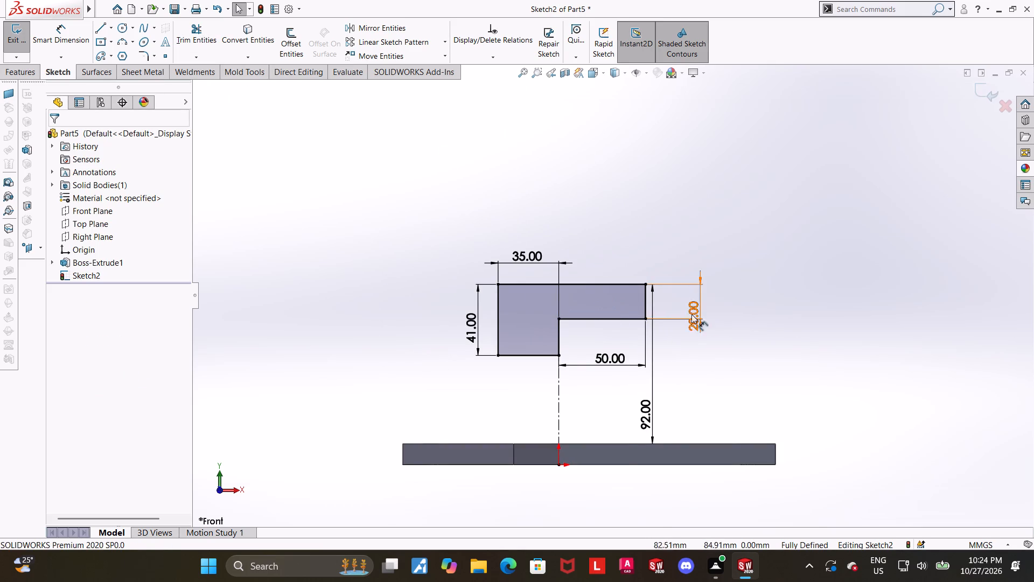
Finish the sketch and revolve the L-shaped profile into a stepped cylinder about its top horizontal line.
scroll(667, 314, "down", 2)
scroll(612, 336, "down", 1)
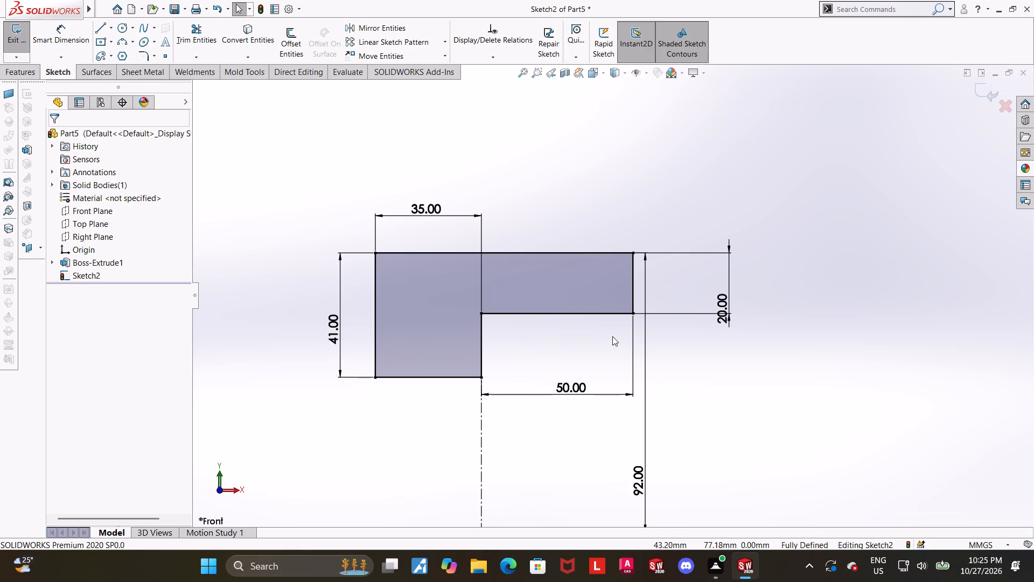
scroll(797, 339, "up", 2)
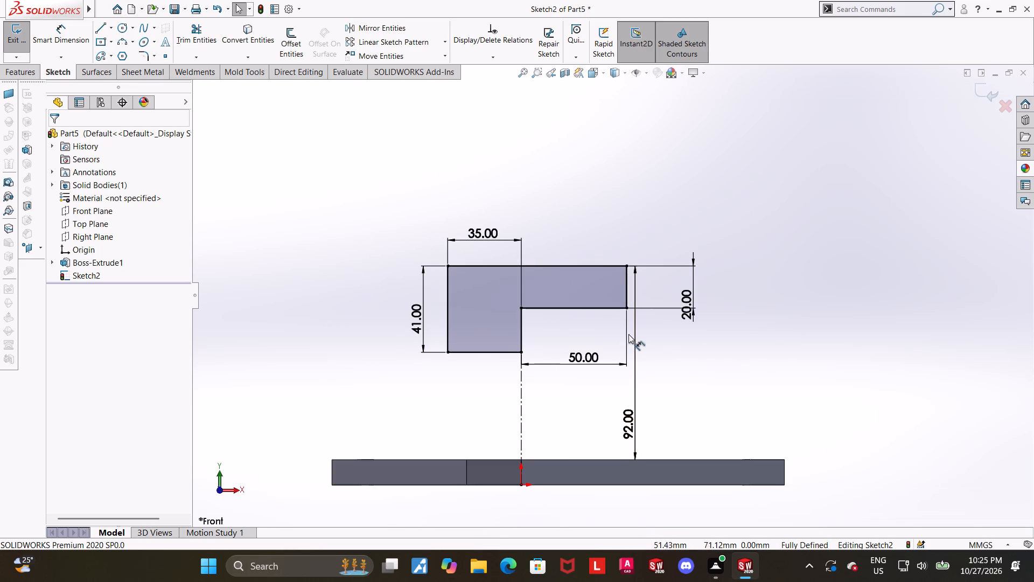
scroll(644, 252, "down", 1)
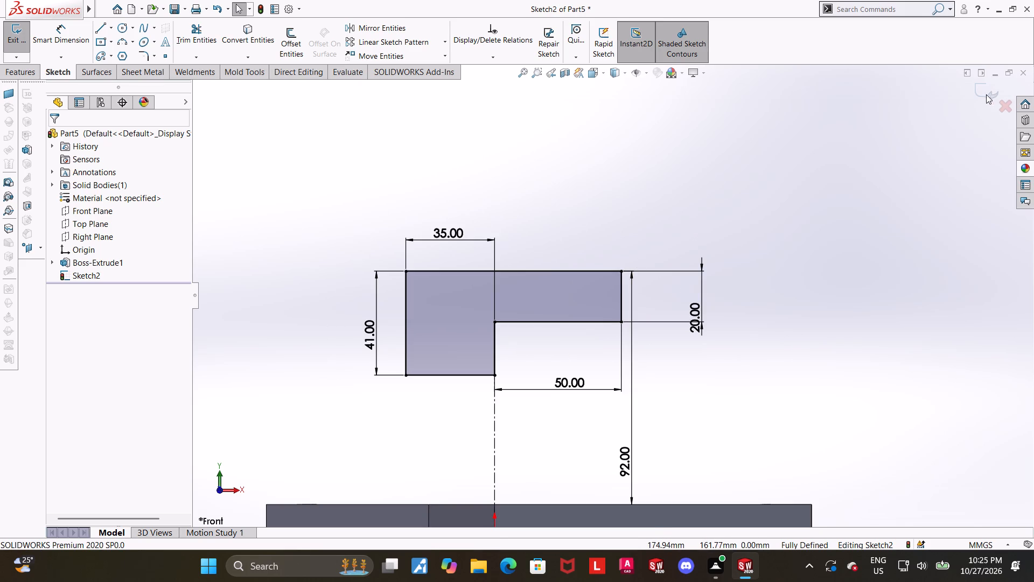
left_click(981, 93)
scroll(691, 247, "down", 1)
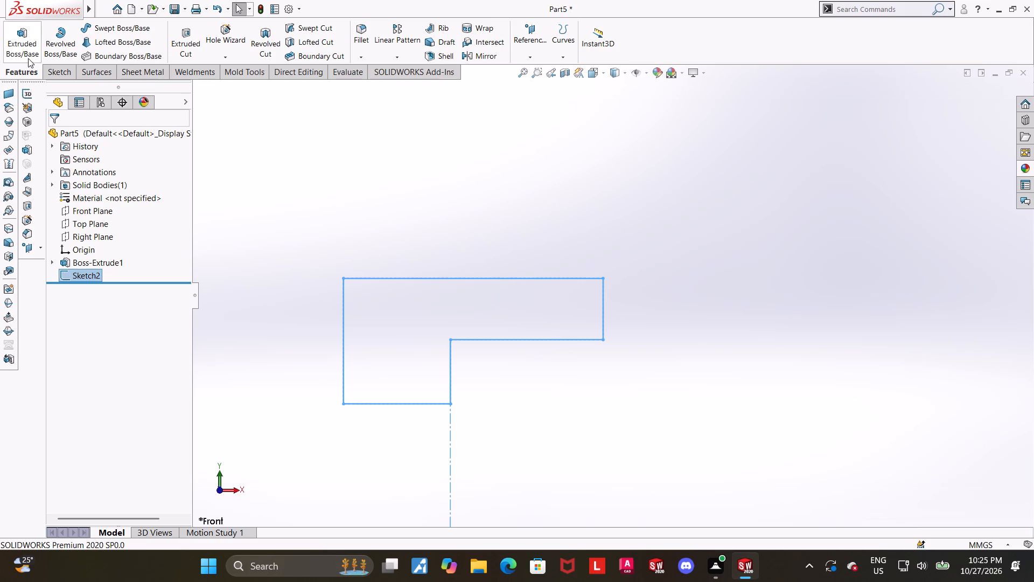
left_click(59, 38)
left_click(476, 280)
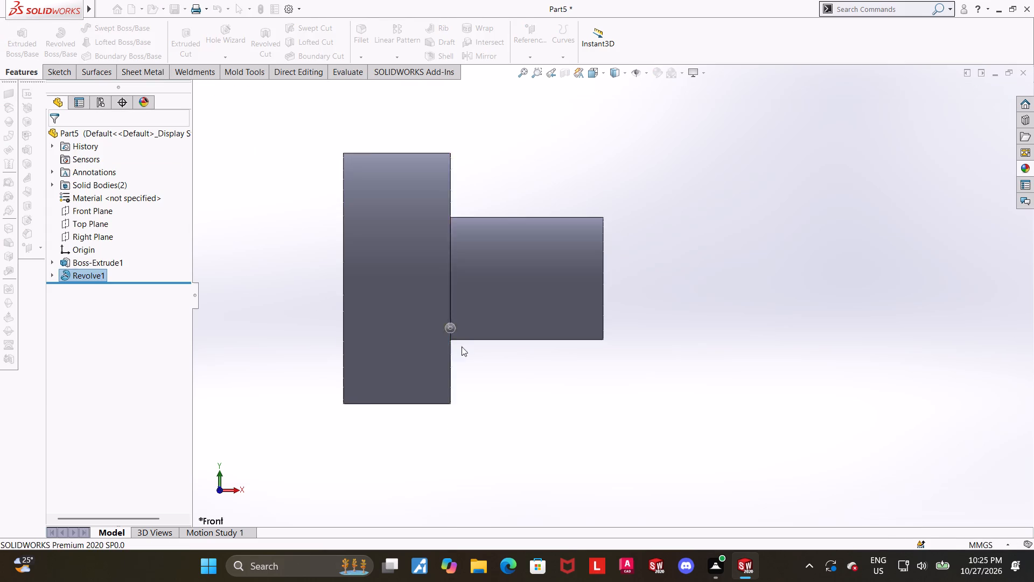
left_click(486, 359)
scroll(522, 378, "up", 3)
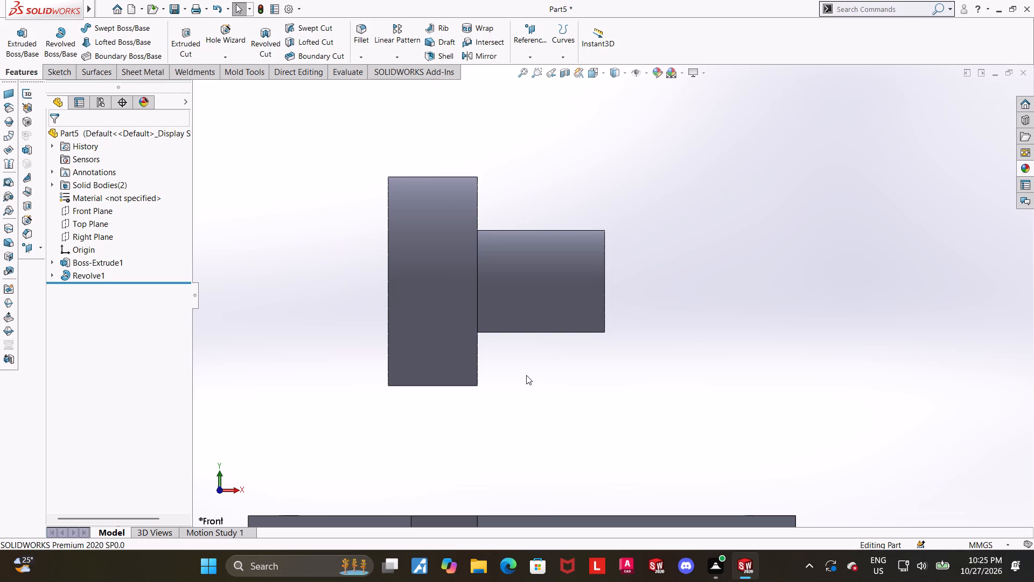
scroll(526, 375, "down", 1)
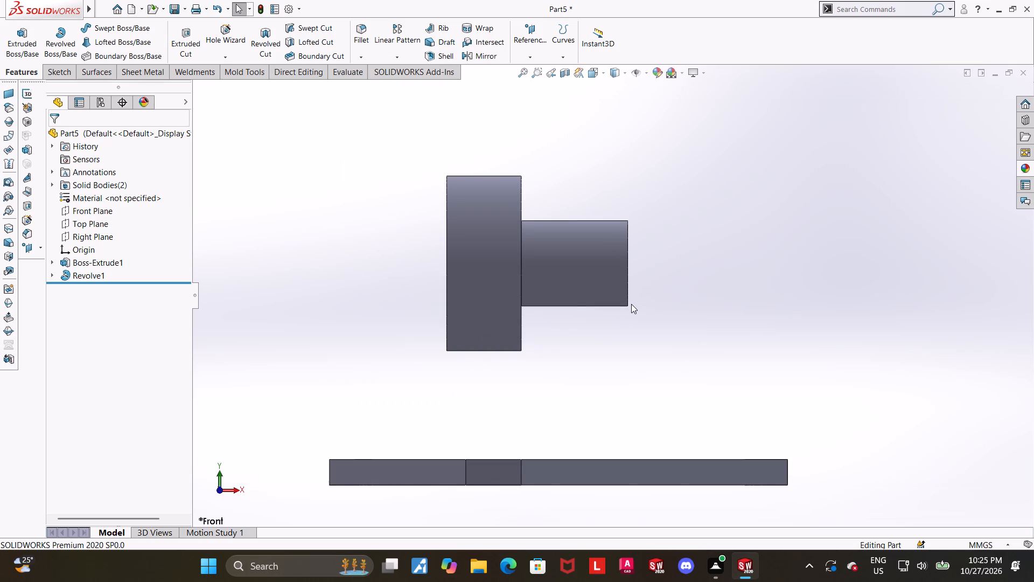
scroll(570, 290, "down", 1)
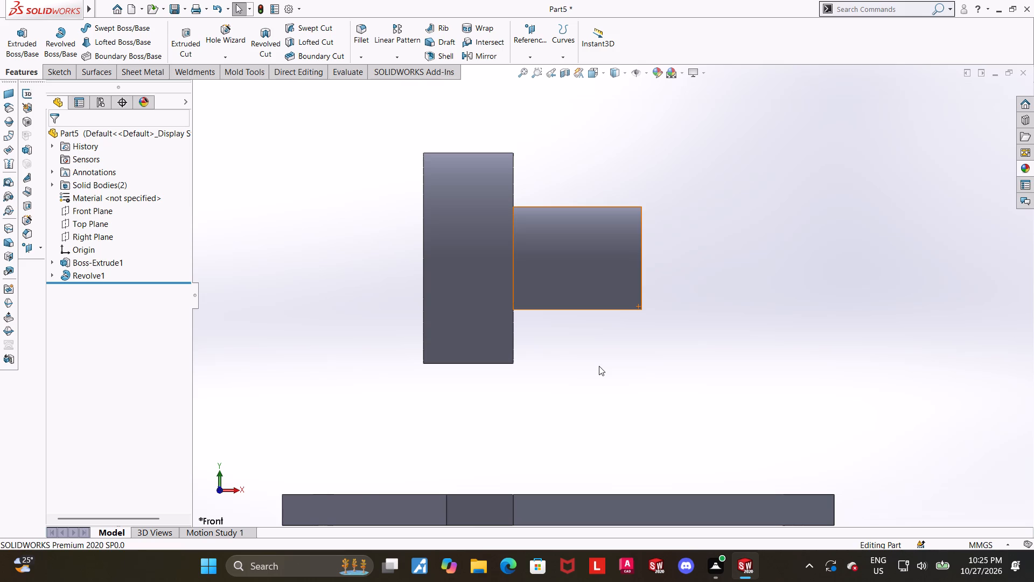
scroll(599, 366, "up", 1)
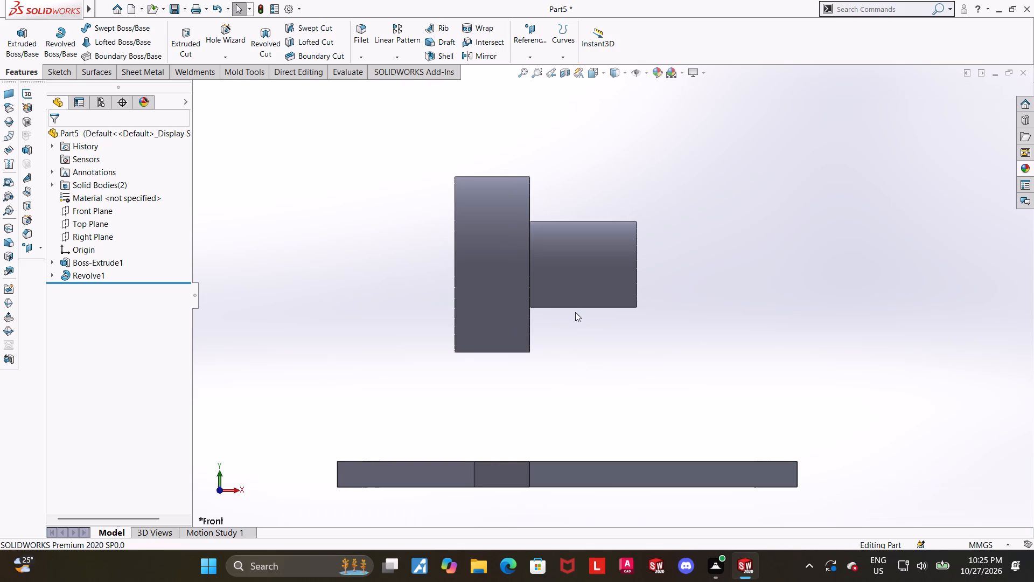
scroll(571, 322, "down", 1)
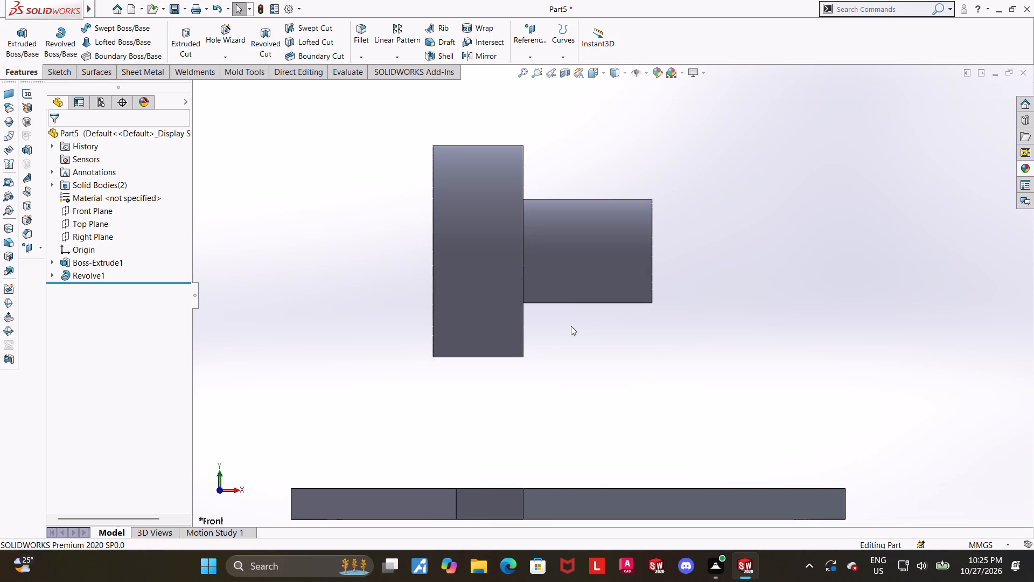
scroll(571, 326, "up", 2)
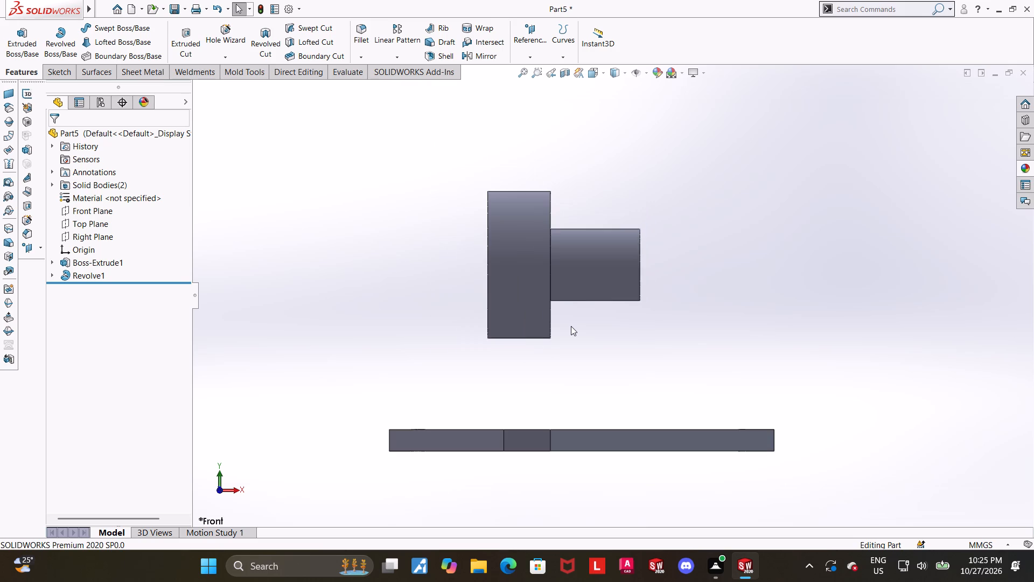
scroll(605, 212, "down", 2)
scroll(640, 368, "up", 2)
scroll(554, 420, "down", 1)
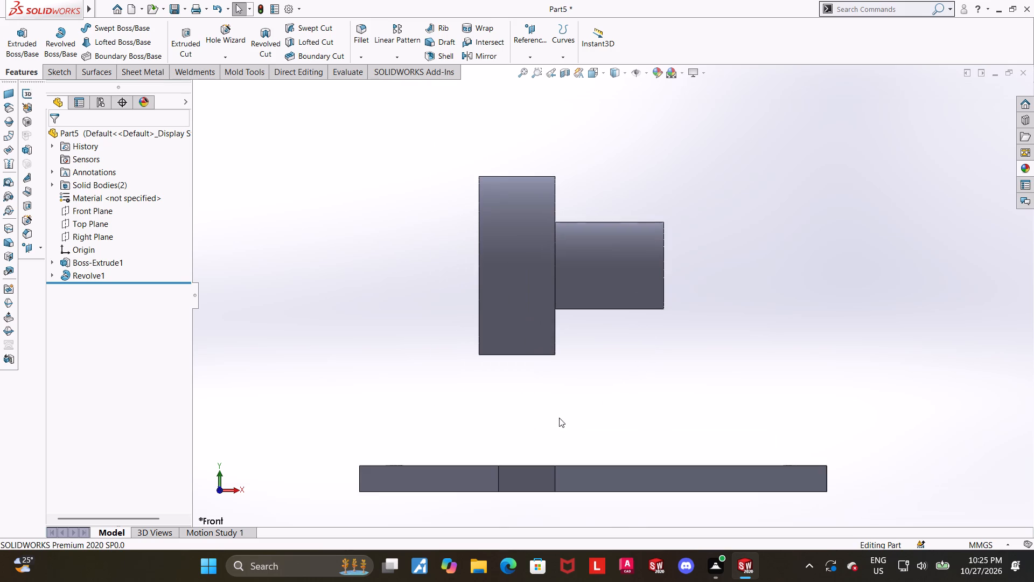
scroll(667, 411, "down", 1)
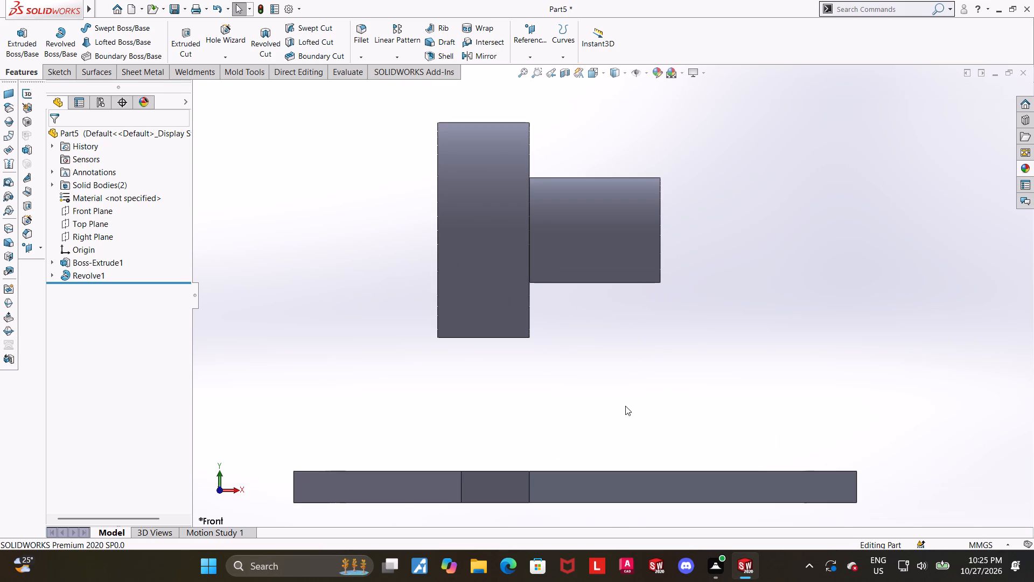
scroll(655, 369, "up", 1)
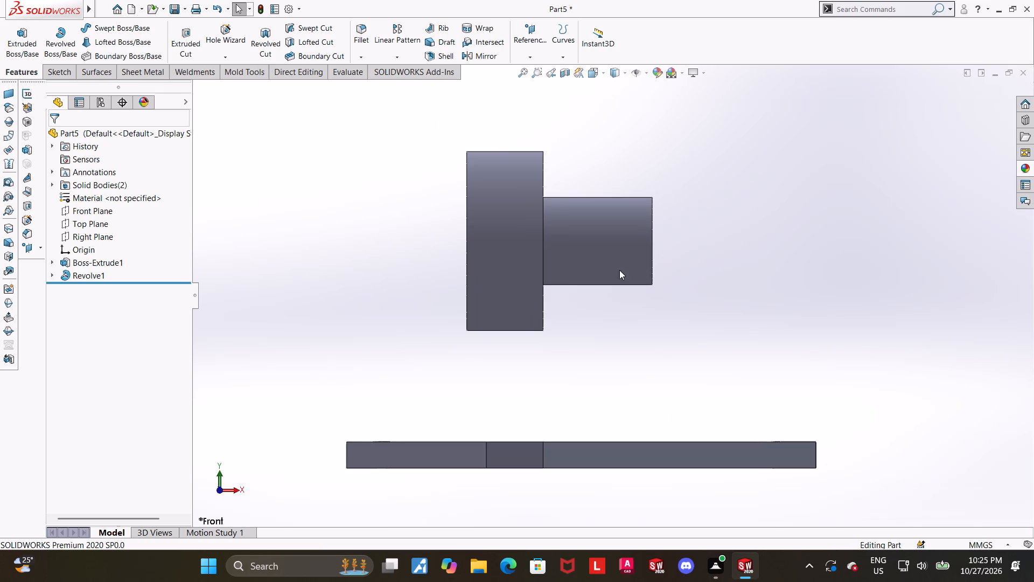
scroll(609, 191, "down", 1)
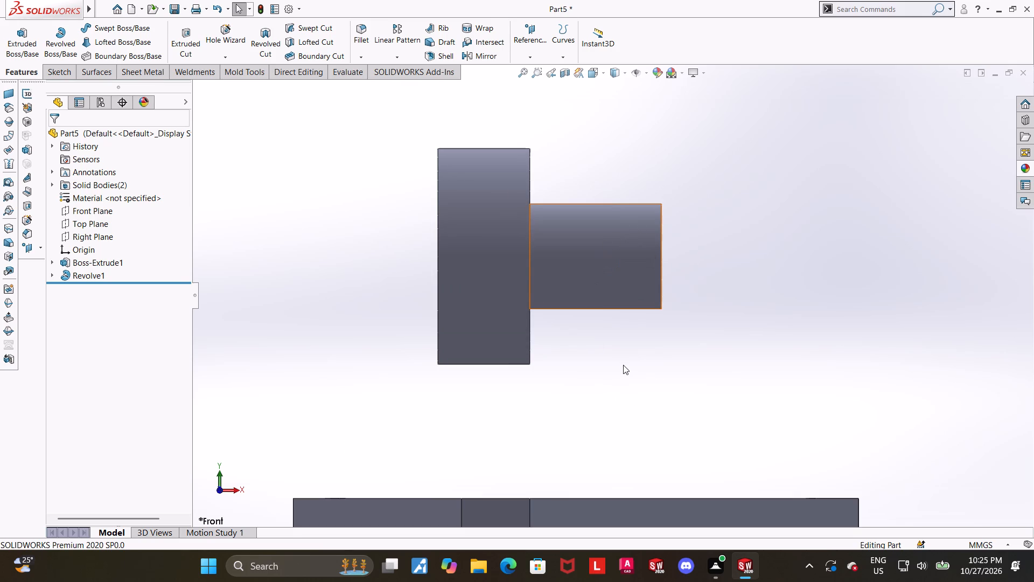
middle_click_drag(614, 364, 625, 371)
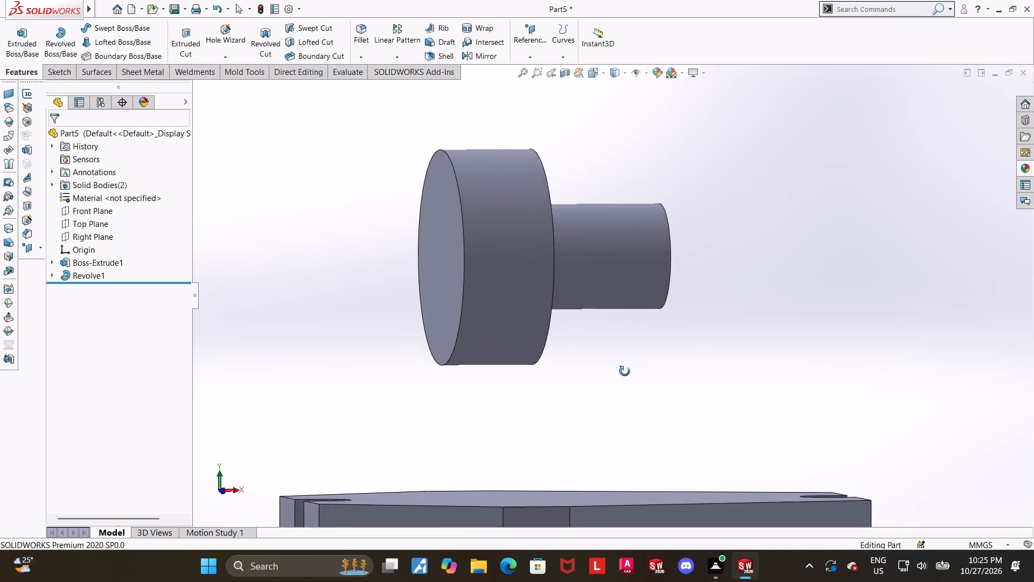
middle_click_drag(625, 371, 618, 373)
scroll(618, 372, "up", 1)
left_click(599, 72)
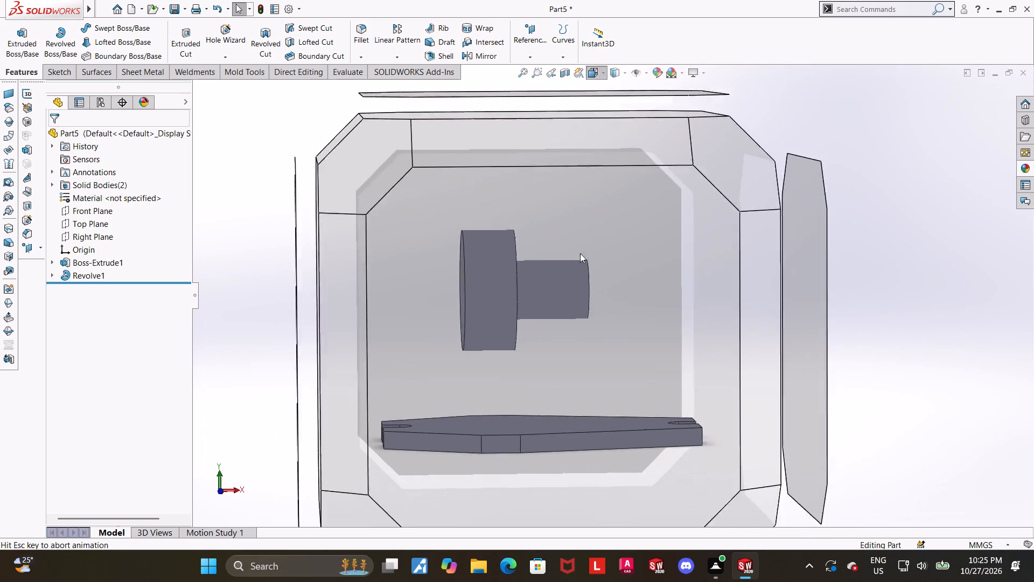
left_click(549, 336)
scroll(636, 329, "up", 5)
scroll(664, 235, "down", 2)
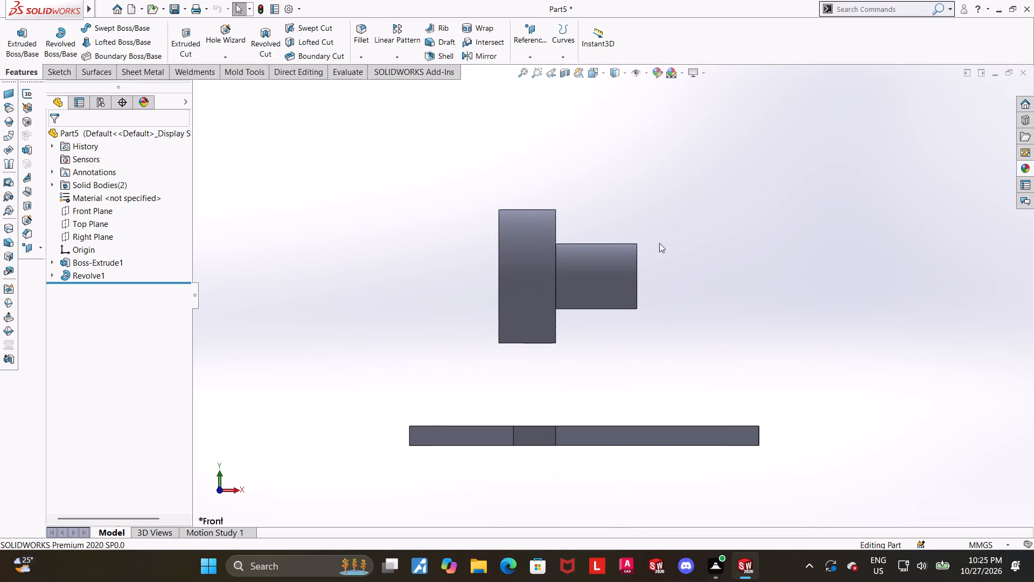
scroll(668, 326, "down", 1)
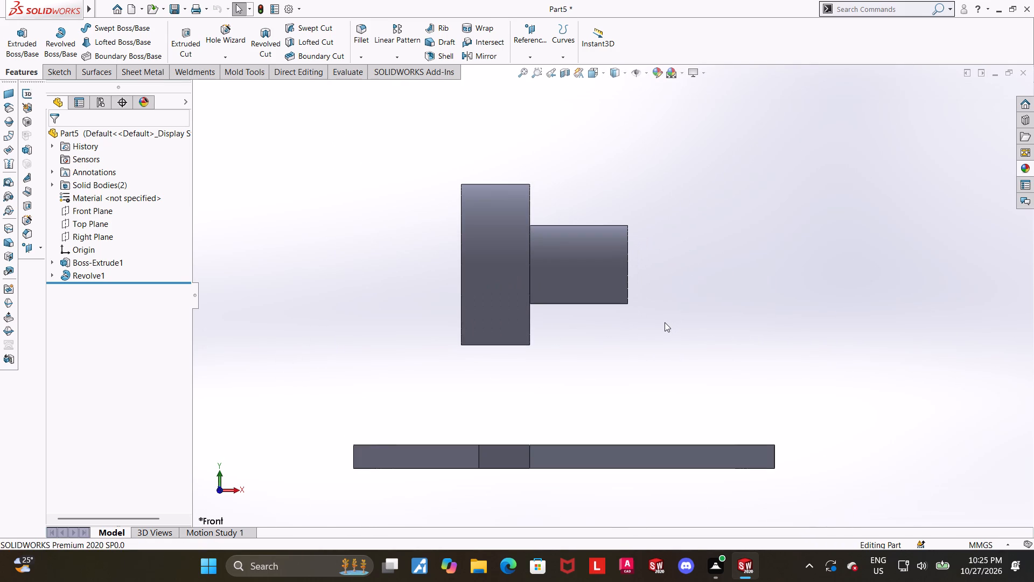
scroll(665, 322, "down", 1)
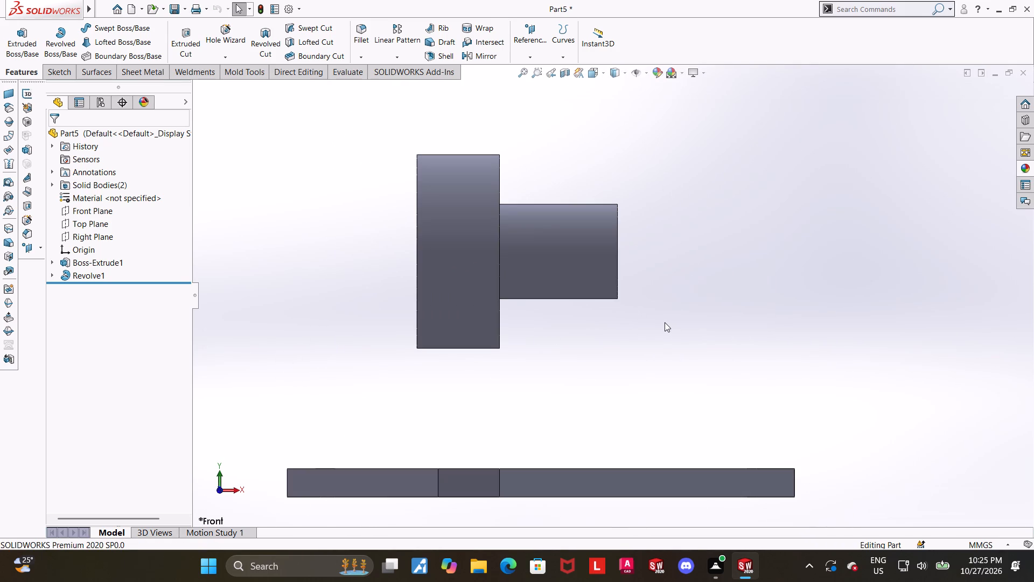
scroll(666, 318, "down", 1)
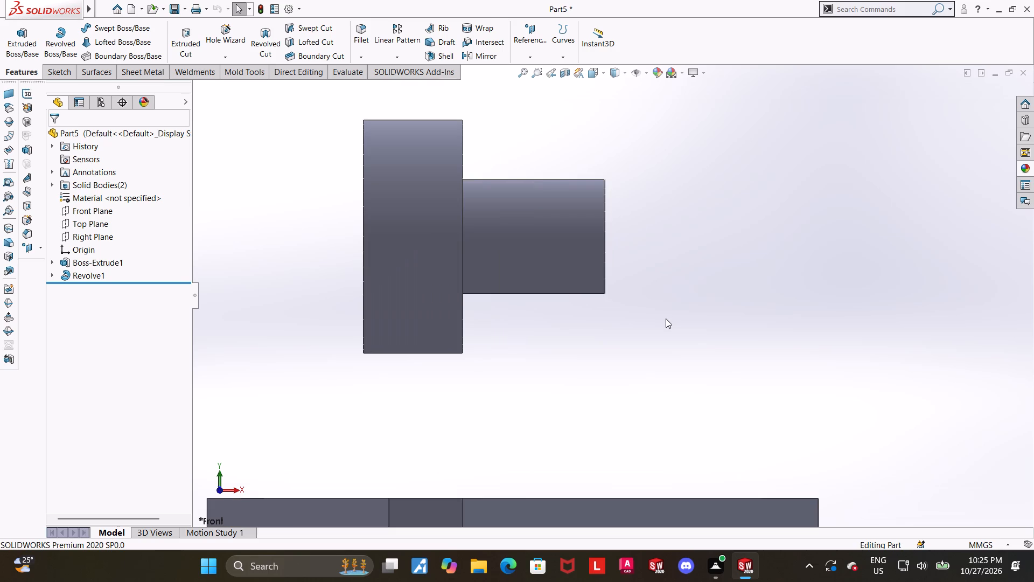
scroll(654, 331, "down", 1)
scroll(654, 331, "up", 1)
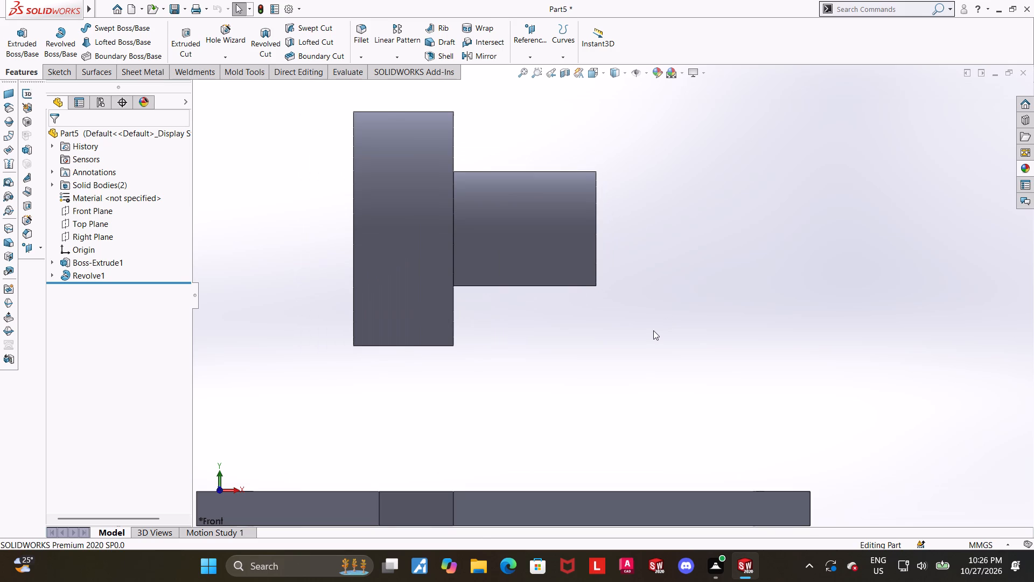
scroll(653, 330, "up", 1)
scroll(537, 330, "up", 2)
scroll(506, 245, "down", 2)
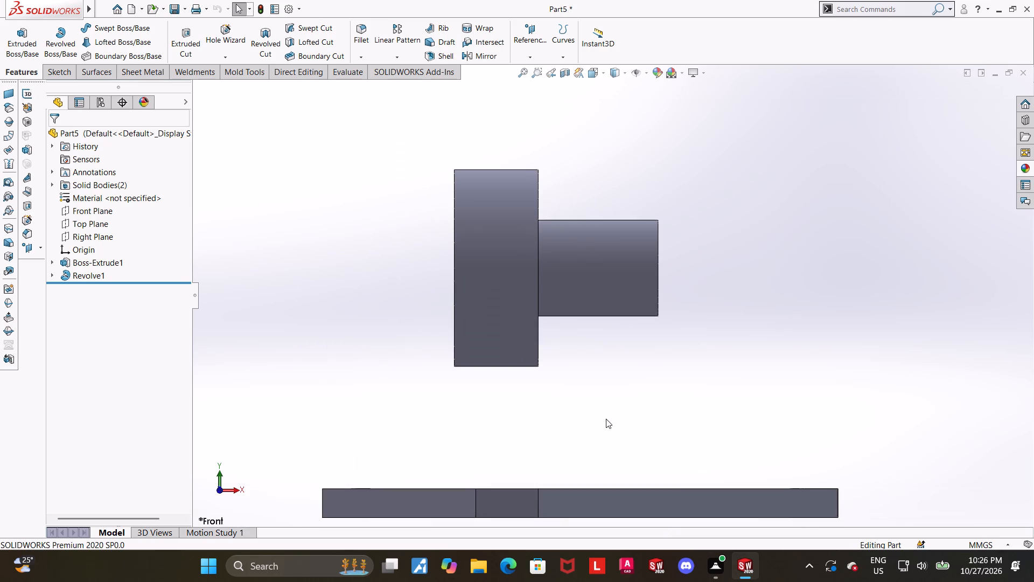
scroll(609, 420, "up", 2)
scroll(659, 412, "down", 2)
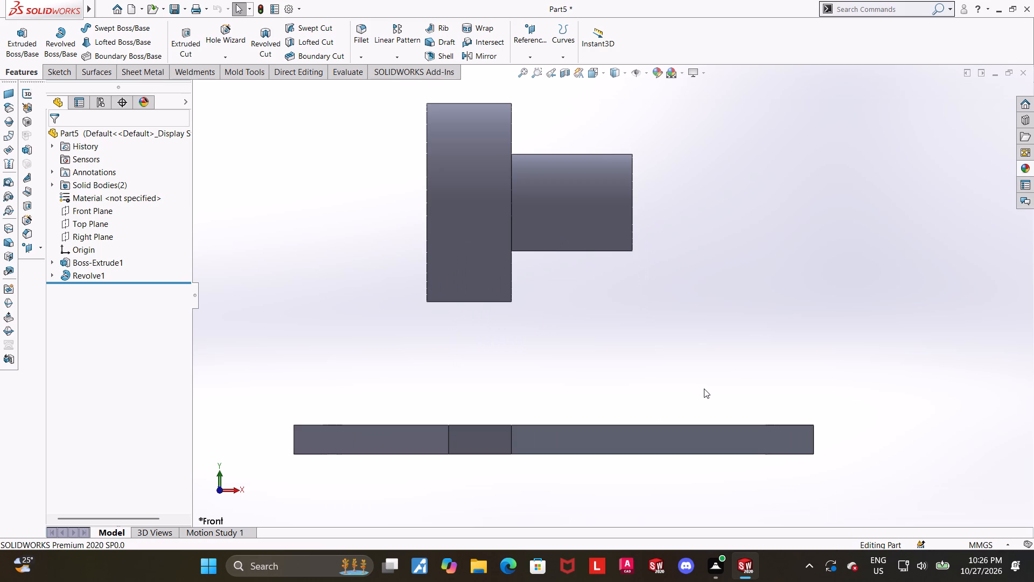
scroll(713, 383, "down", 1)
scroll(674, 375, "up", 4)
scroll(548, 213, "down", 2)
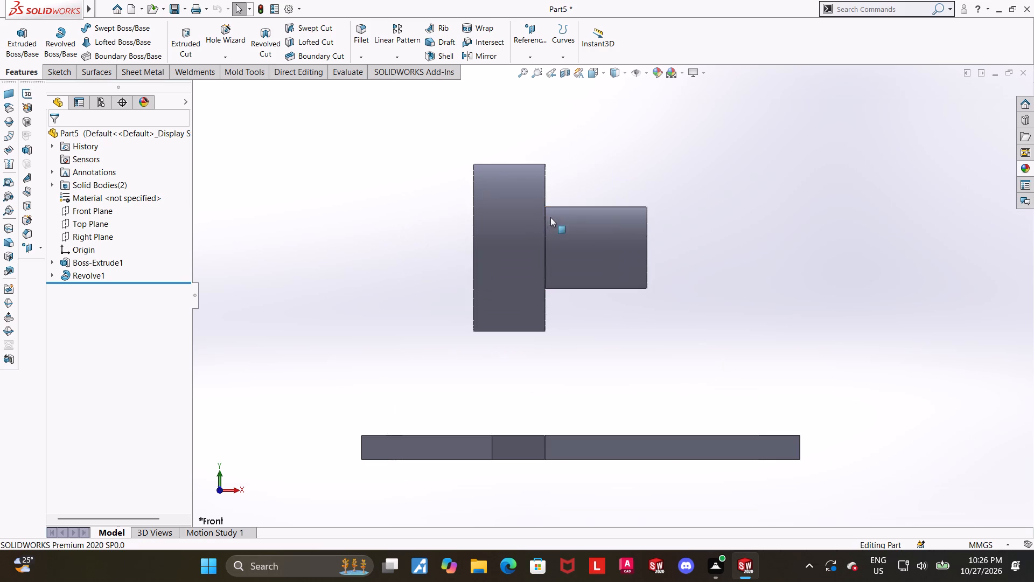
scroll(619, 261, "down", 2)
Measure the outer cylindrical face of the stepped cylinder's larger section.
middle_click_drag(623, 286, 663, 308)
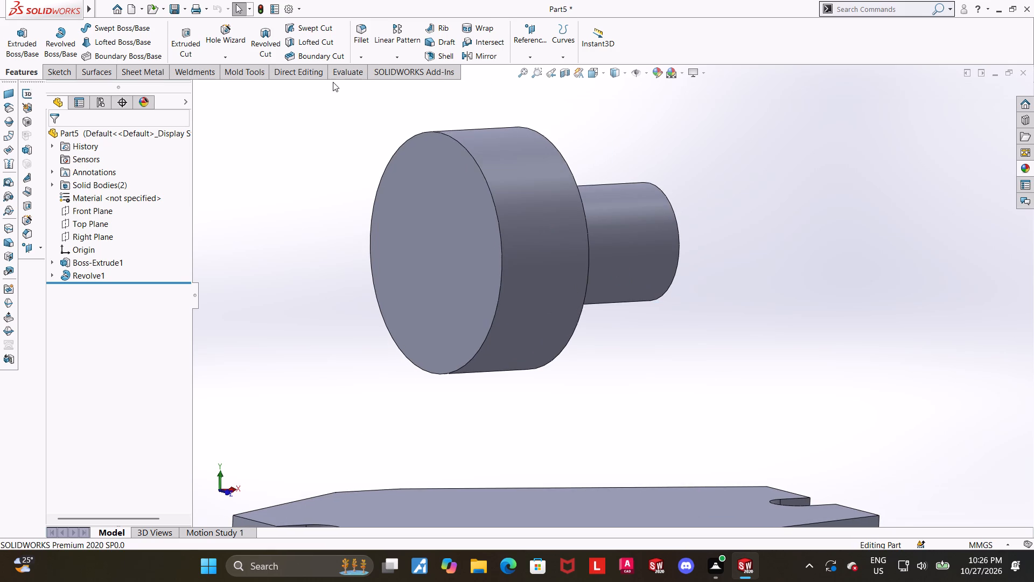
left_click(334, 82)
left_click(338, 75)
left_click(127, 30)
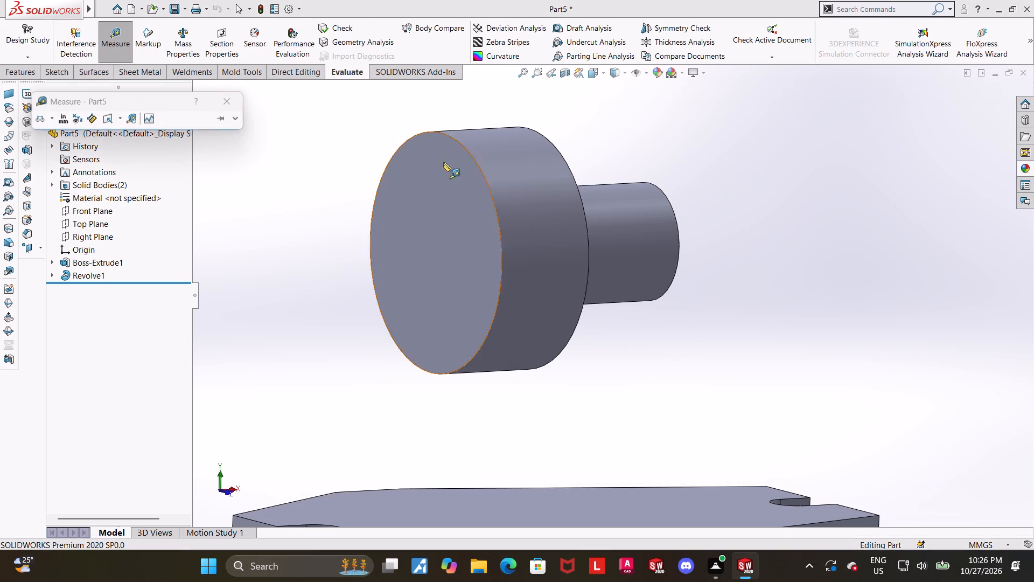
left_click(543, 231)
middle_click_drag(831, 301, 816, 310)
scroll(813, 308, "up", 1)
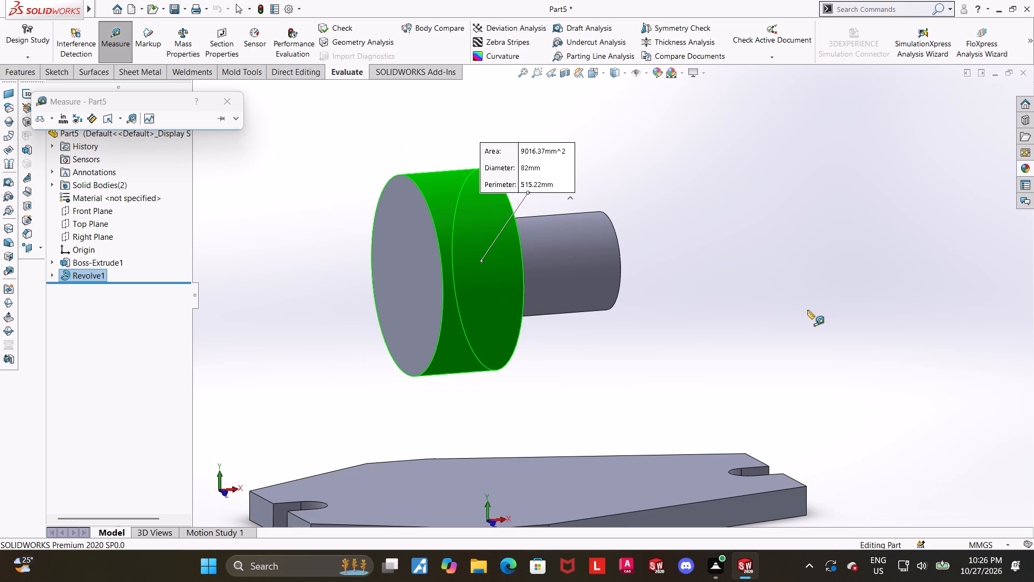
scroll(807, 310, "up", 1)
key("Escape")
Inspect the stepped cylinder and the plate below it from the front and at oblique angles.
scroll(759, 303, "up", 1)
middle_click_drag(758, 304, 749, 308)
left_click(586, 77)
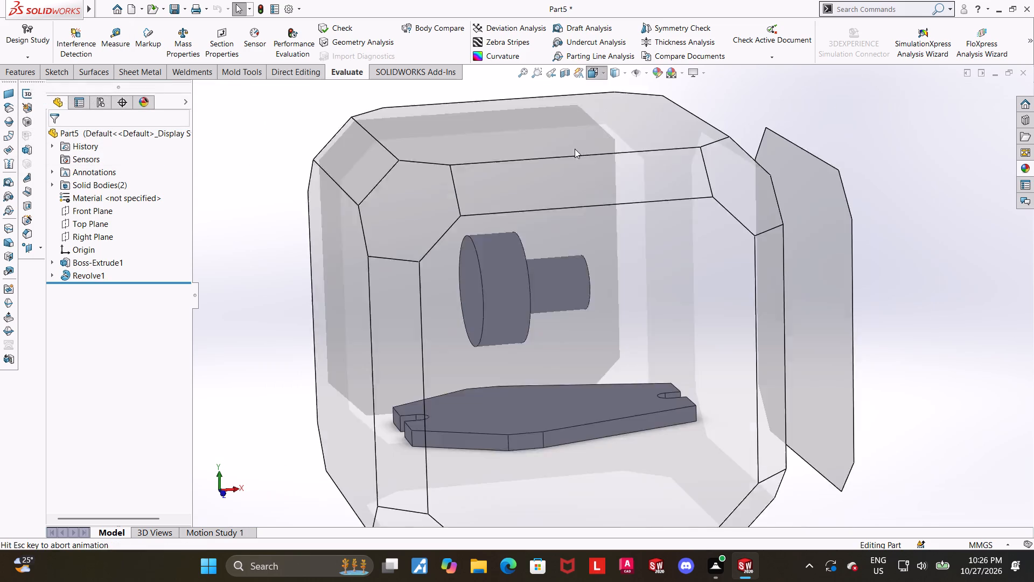
left_click(528, 315)
scroll(686, 312, "up", 2)
scroll(658, 274, "down", 2)
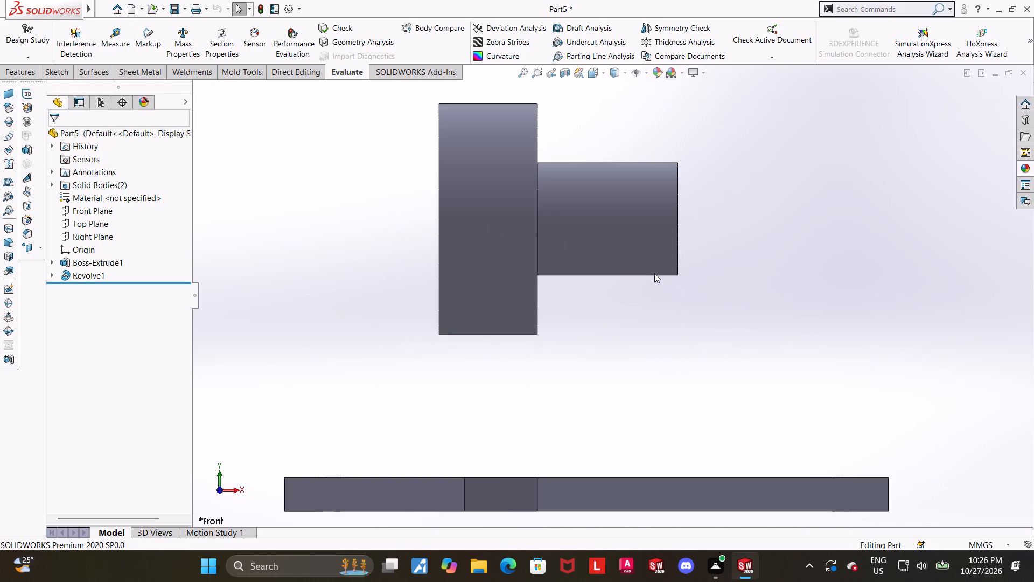
middle_click_drag(602, 274, 642, 292)
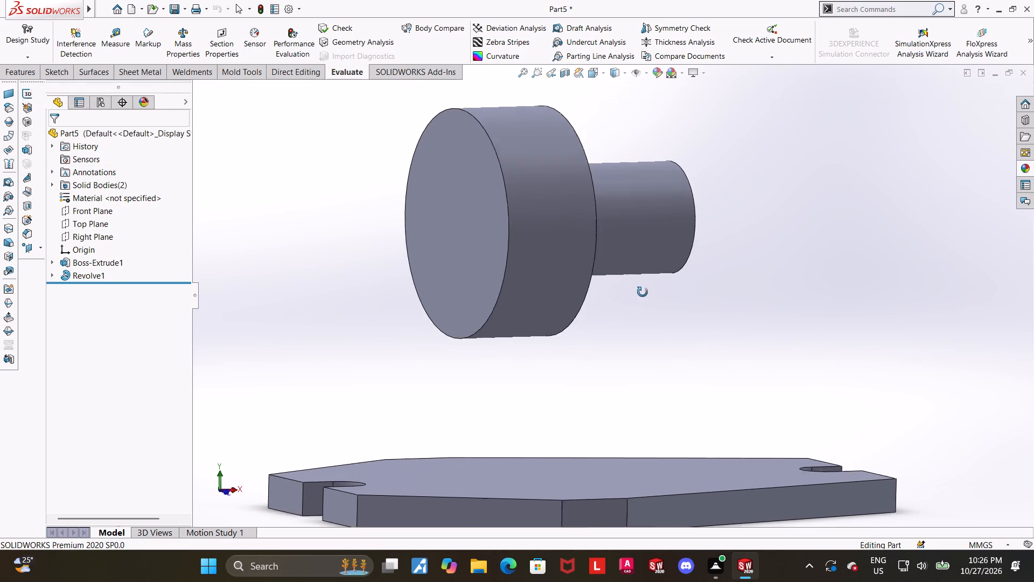
middle_click_drag(642, 292, 651, 298)
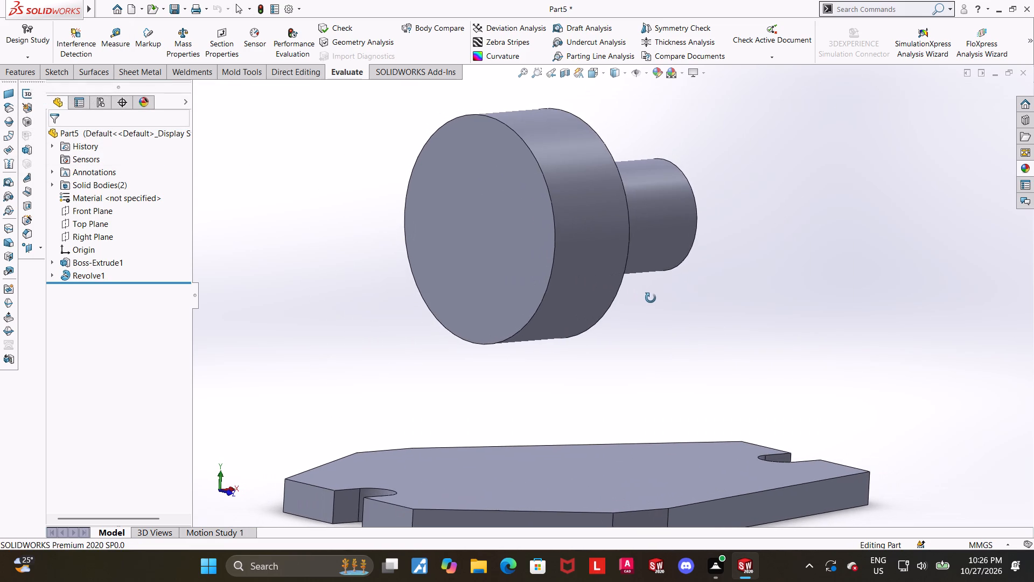
middle_click_drag(651, 298, 634, 311)
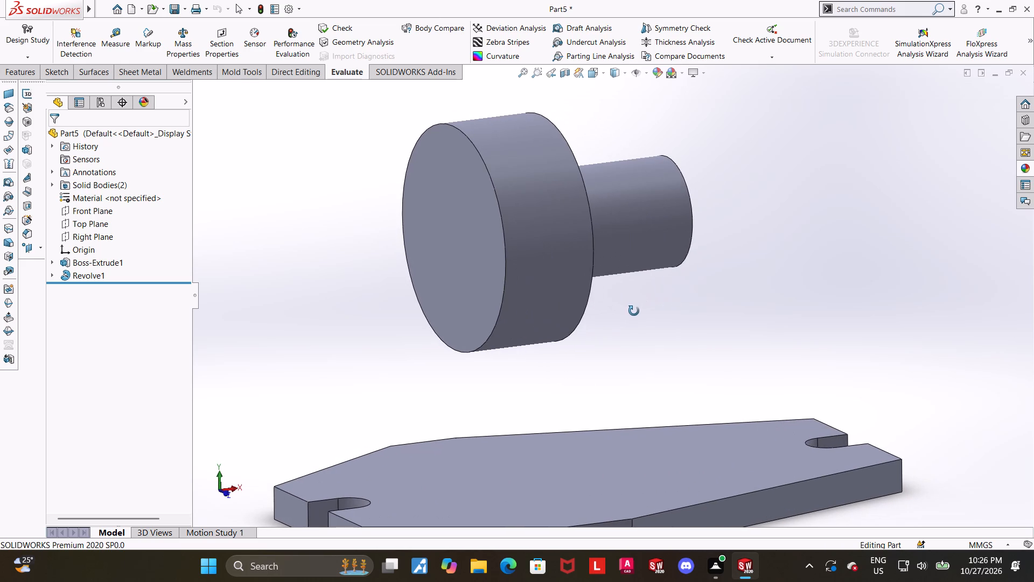
middle_click_drag(634, 311, 634, 311)
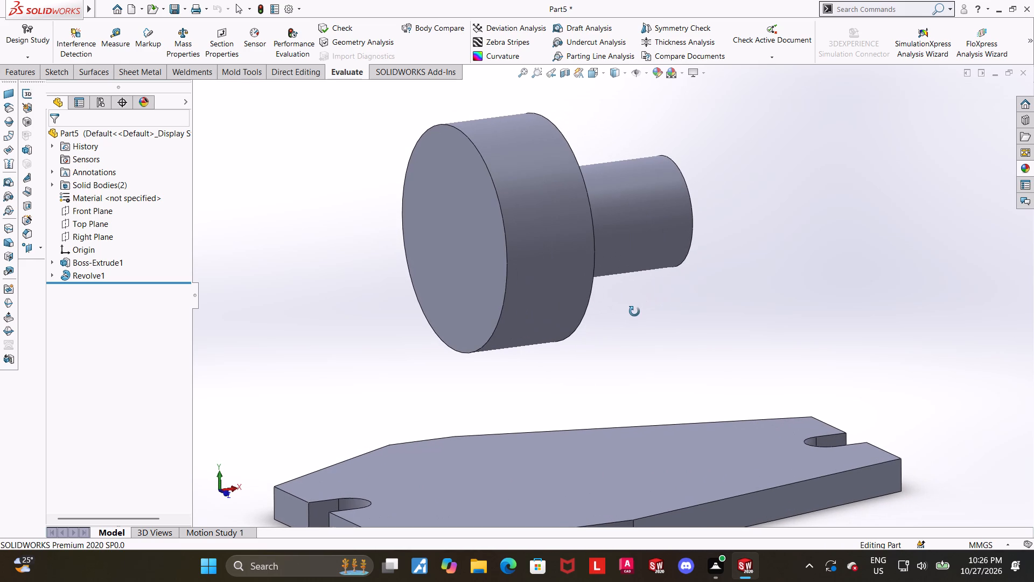
middle_click_drag(634, 311, 628, 312)
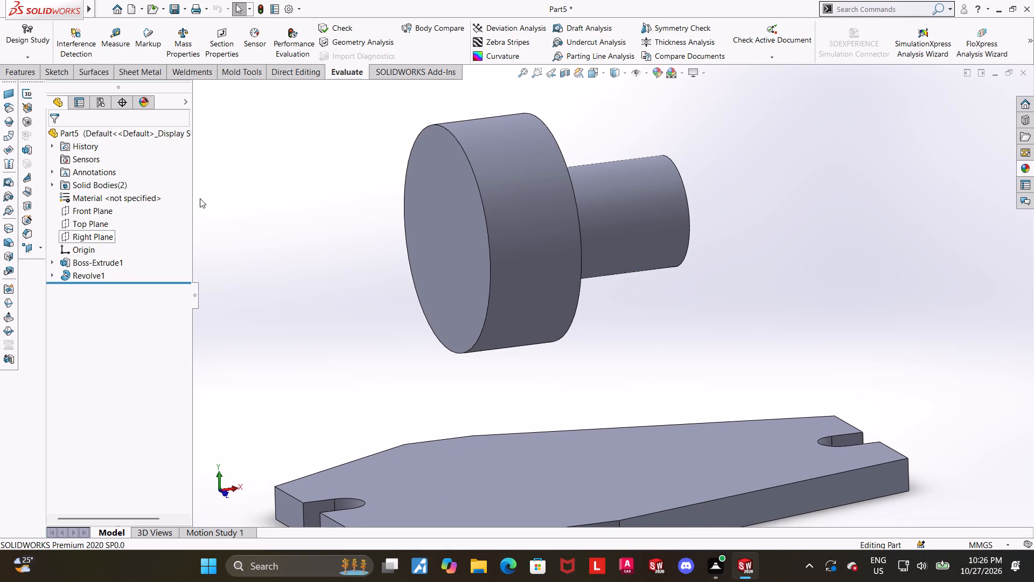
Start a Front Plane sketch and draw a horizontal line across the larger cylinder's full width, about 25 mm above its axis.
left_click(97, 212)
left_click(105, 200)
left_click(103, 283)
left_click(124, 272)
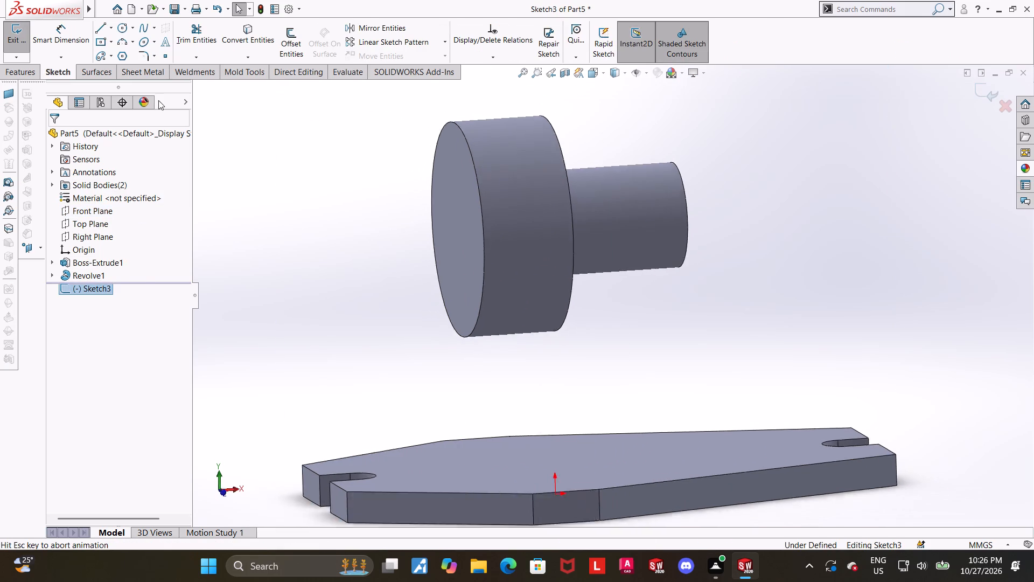
left_click(104, 29)
scroll(638, 147, "down", 2)
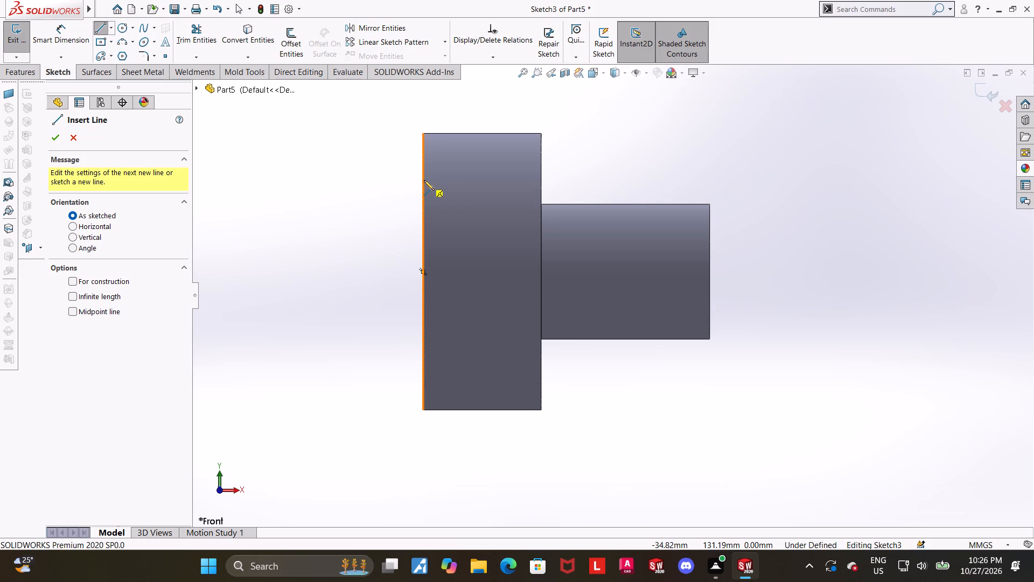
left_click(424, 186)
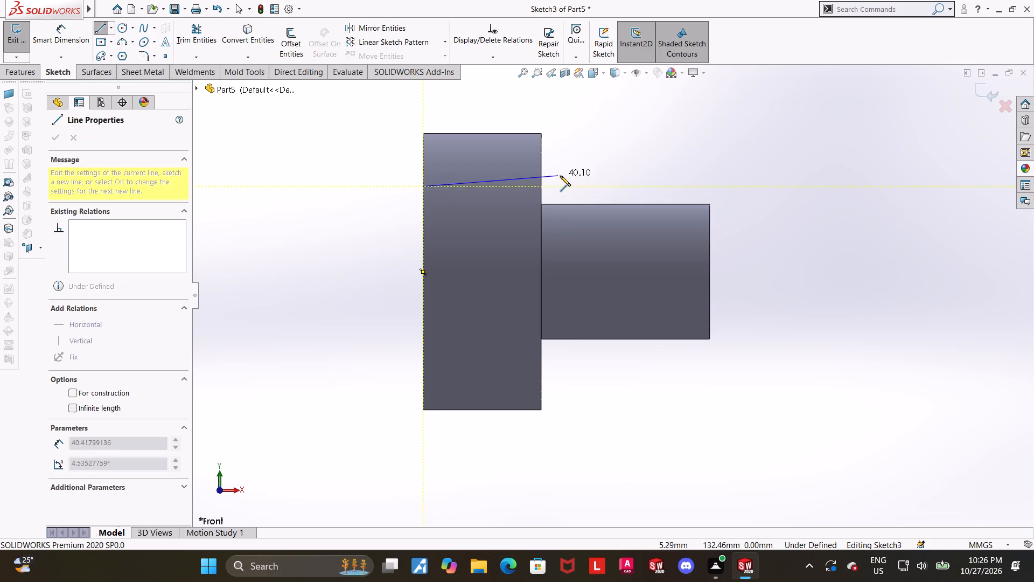
left_click(538, 188)
key("Escape")
key("Escape")
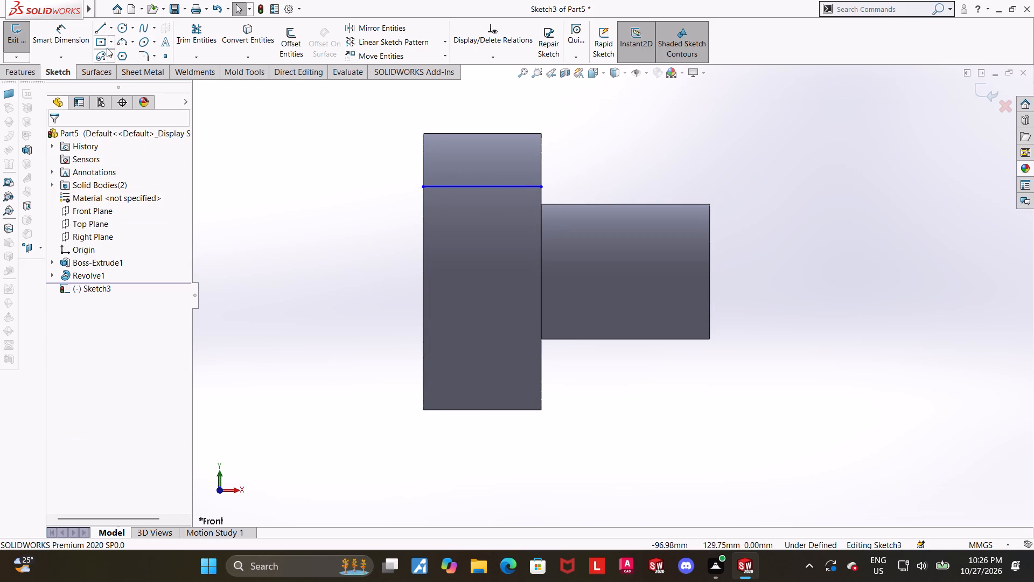
Close the stepped half-profile with an 85 mm line along the axis, an end line about 17 mm high and a 50 mm smaller-section line.
left_click(102, 26)
left_click(424, 188)
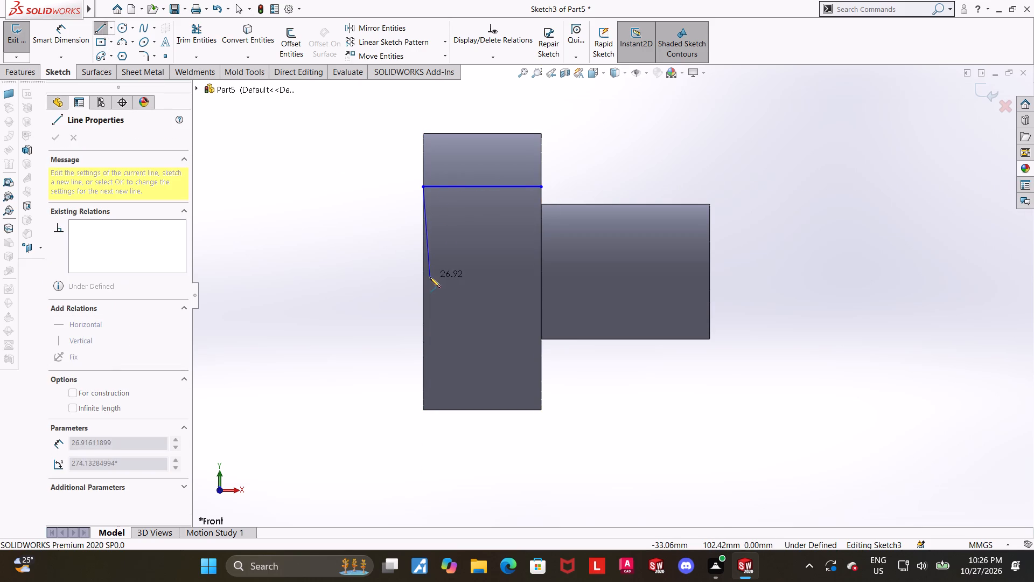
left_click(422, 273)
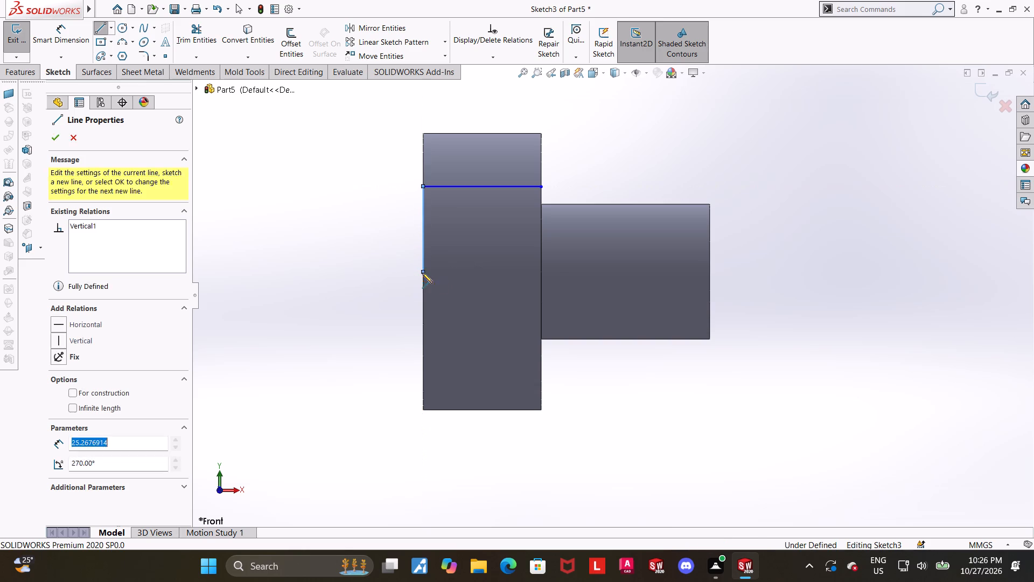
left_click(708, 271)
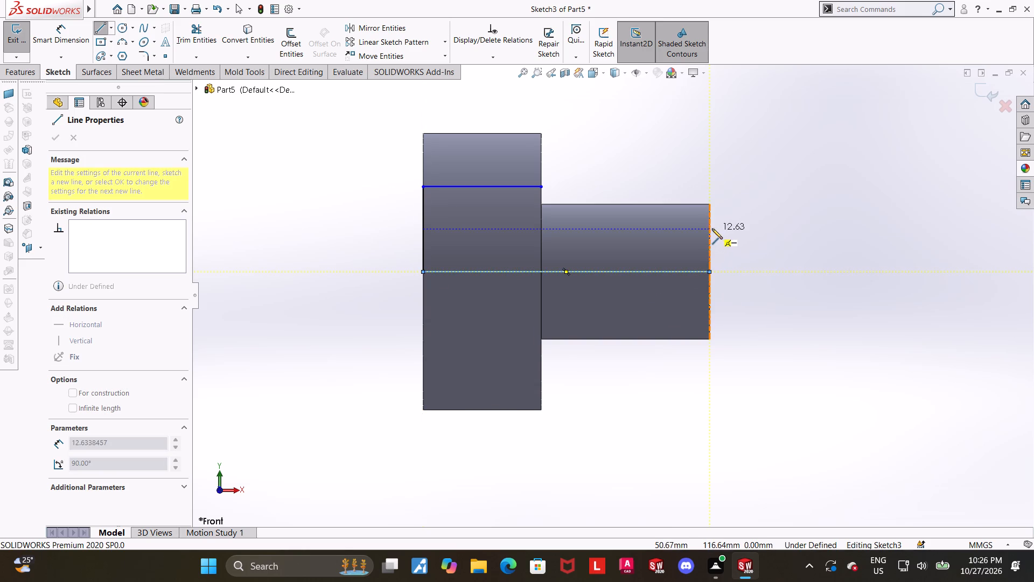
left_click(710, 214)
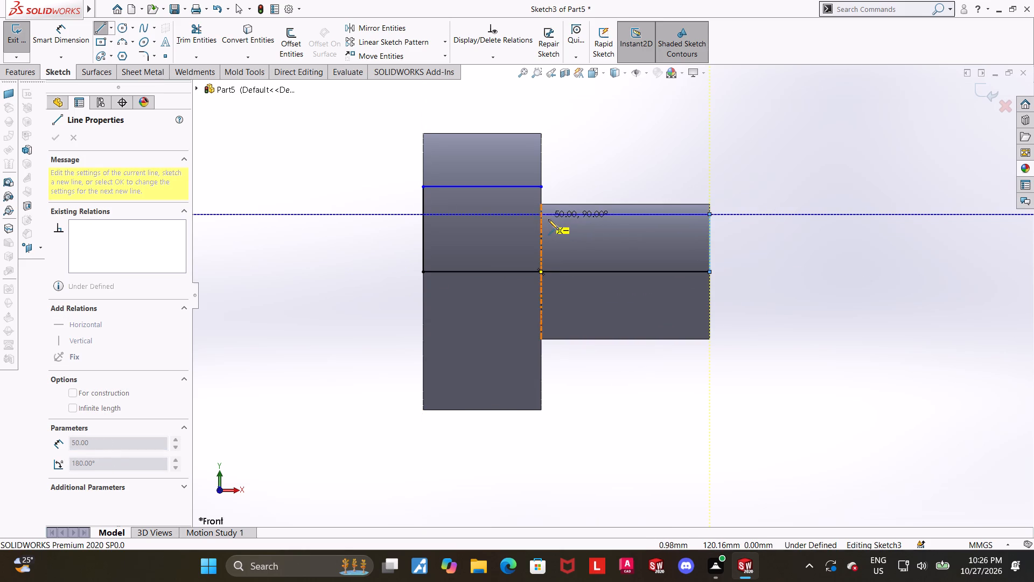
left_click(541, 216)
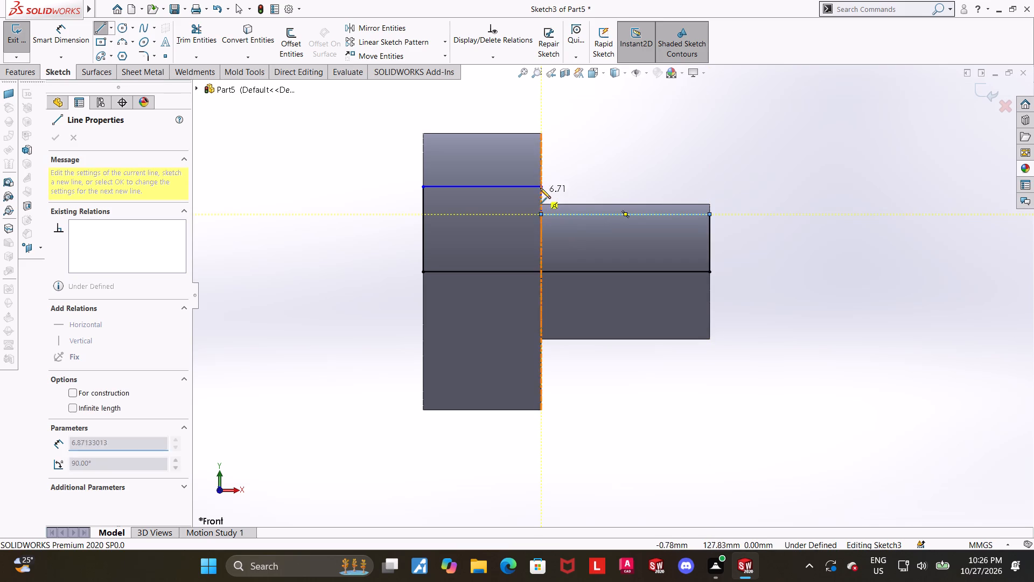
left_click(540, 188)
key("Escape")
key("Escape")
key("Escape")
Dimension the profile's top line in the larger section at 24 mm from the axis line.
left_click(47, 36)
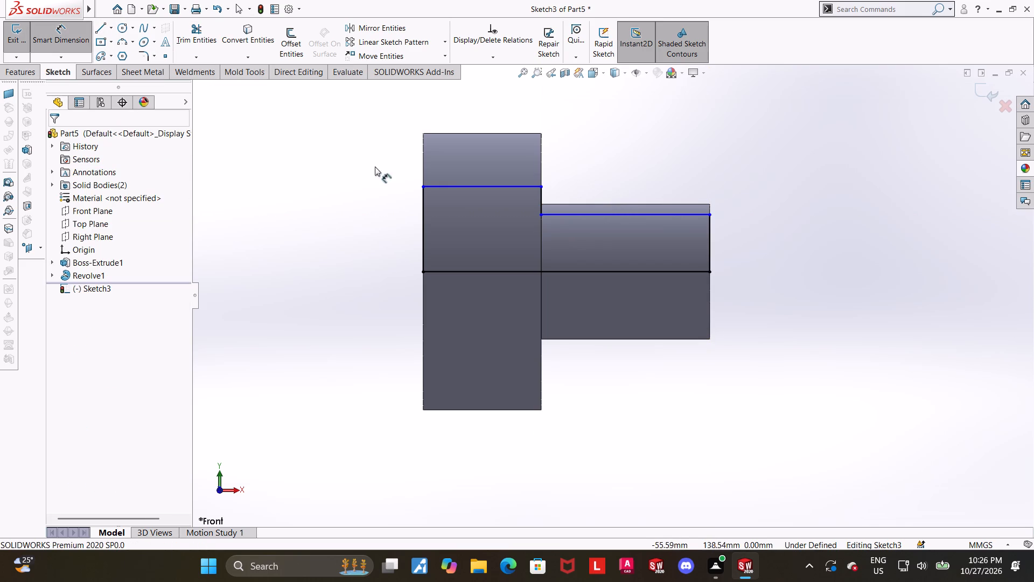
left_click(436, 182)
left_click(439, 185)
left_click(465, 274)
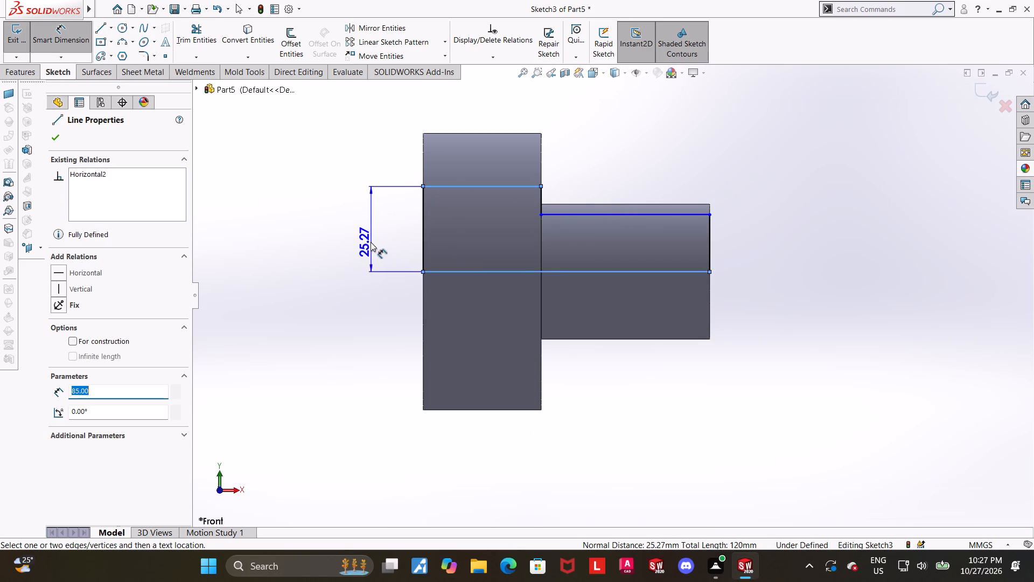
left_click(365, 241)
type("48/")
key("BackSpace")
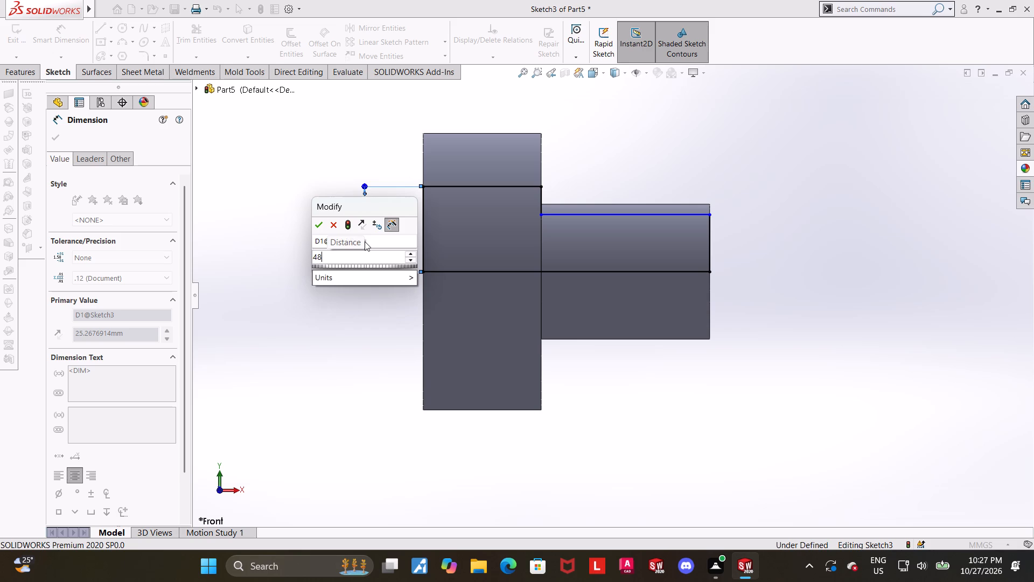
key("period")
key("BackSpace")
type("/2")
key("Return")
key("Escape")
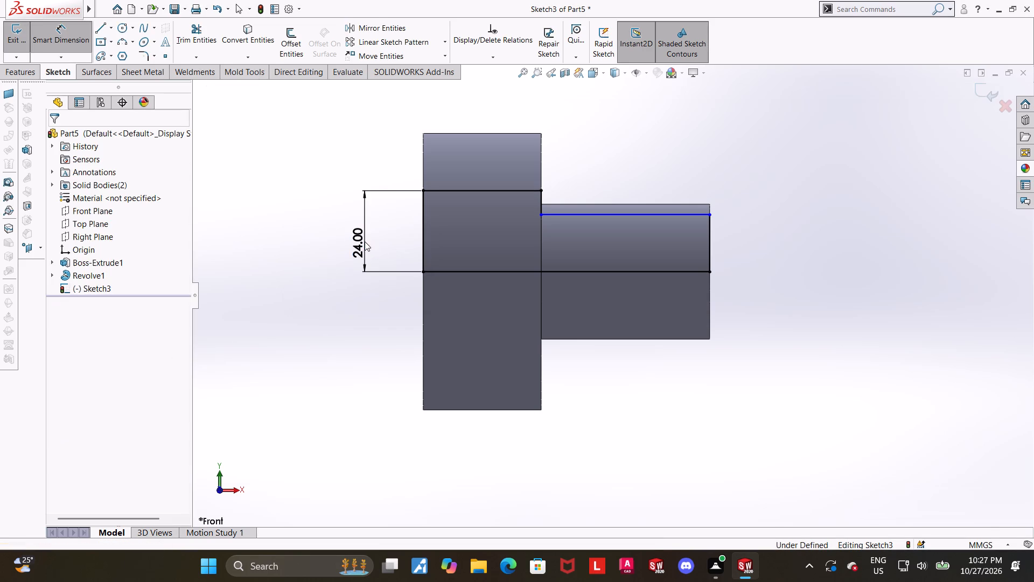
Dimension the distance from the axis line to the profile's horizontal line in the smaller cylinder section.
left_click(57, 25)
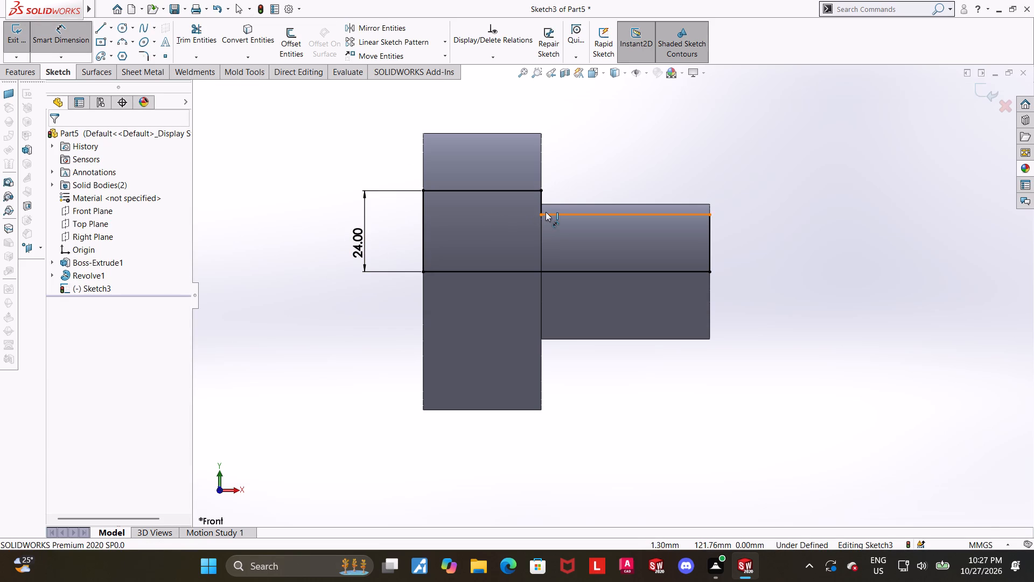
left_click(546, 212)
left_click(579, 274)
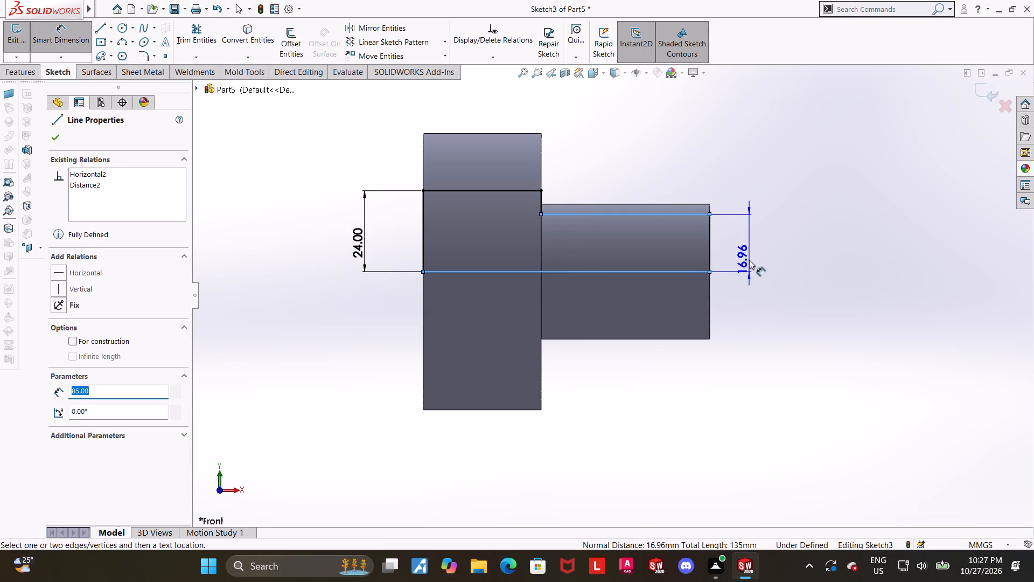
left_click(749, 260)
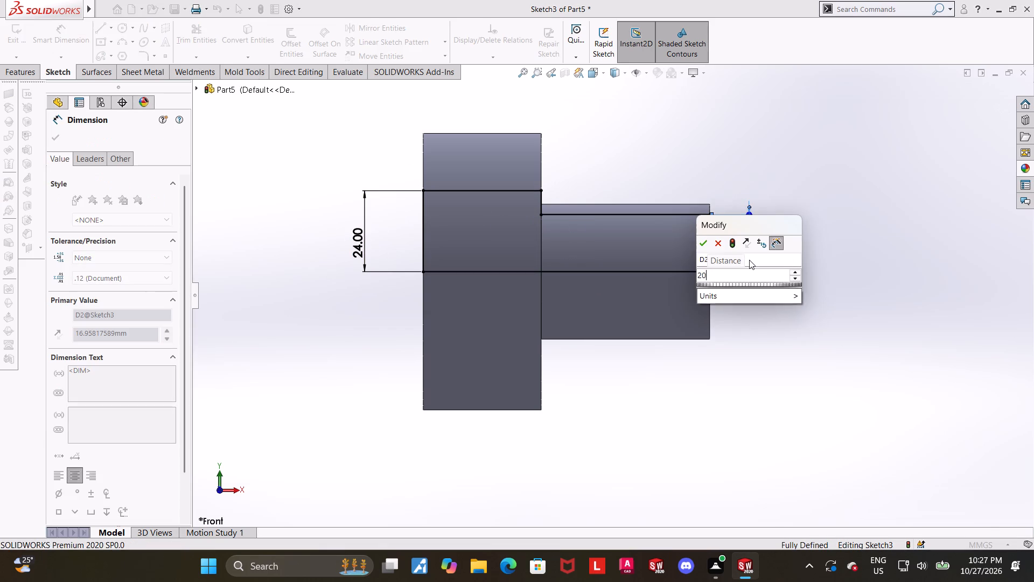
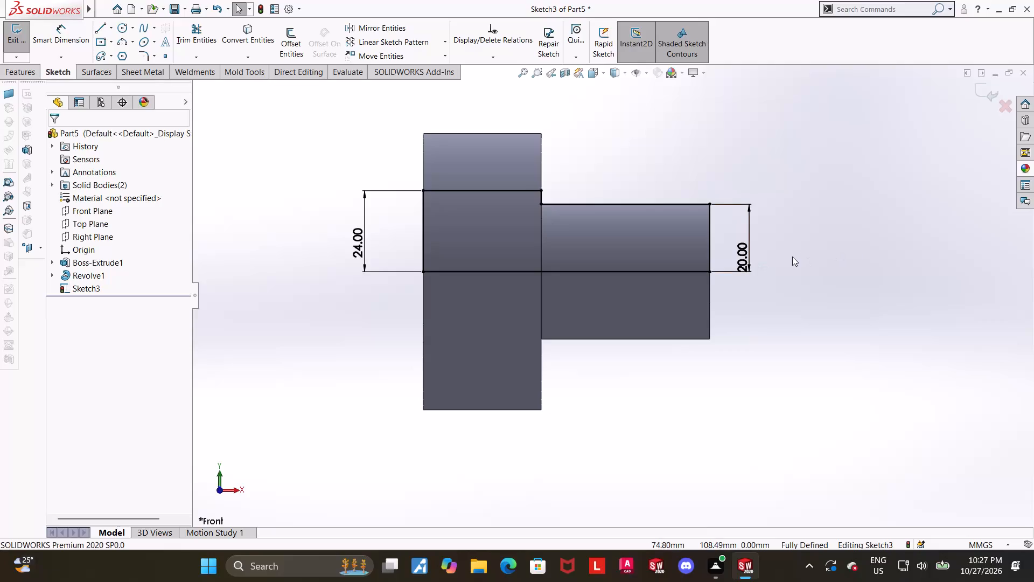
Finish the stepped inner profile sketch on the Front Plane.
scroll(758, 247, "down", 1)
left_click(991, 93)
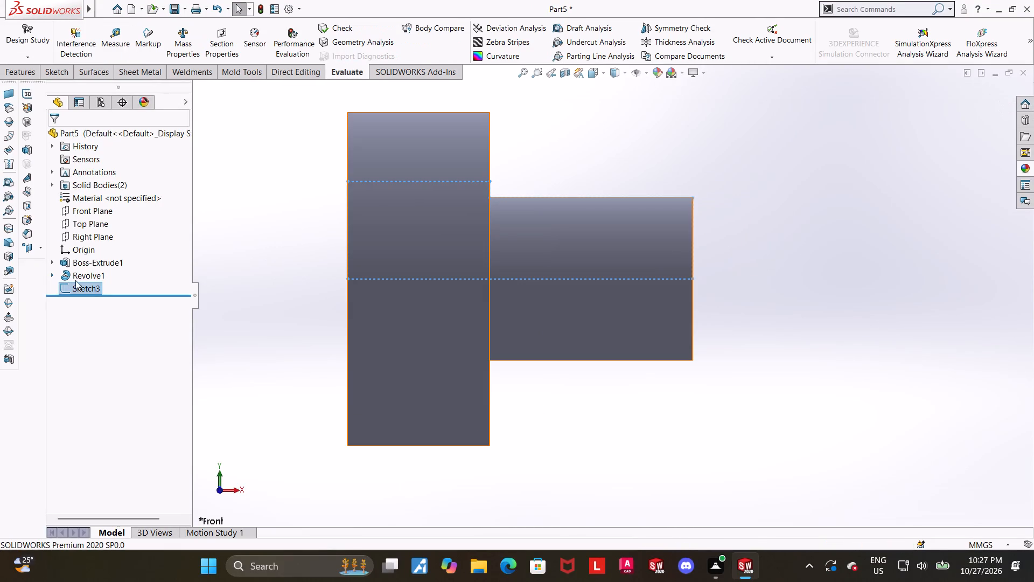
Edit the revolved cylinder's sketch and set the smaller section's radius to 25 mm.
left_click(56, 278)
left_click(72, 275)
left_click(86, 290)
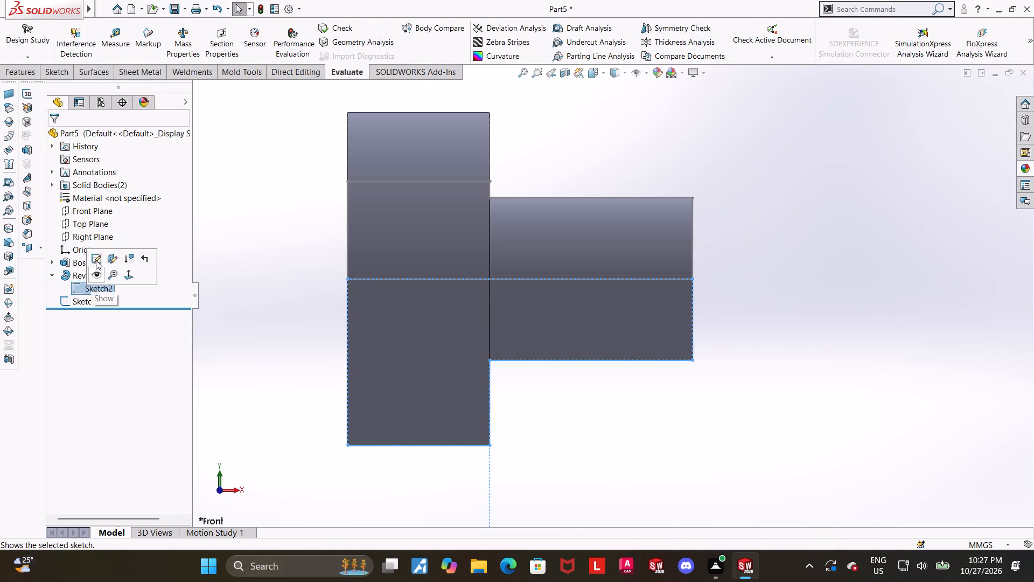
left_click(96, 260)
double_click(818, 427)
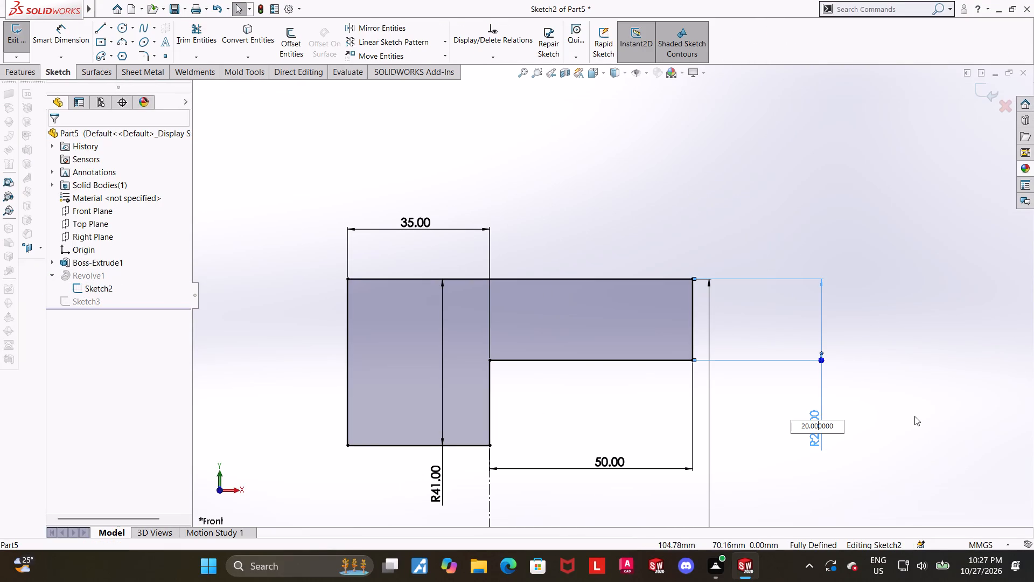
left_click_drag(837, 427, 590, 425)
type("25")
key("Return")
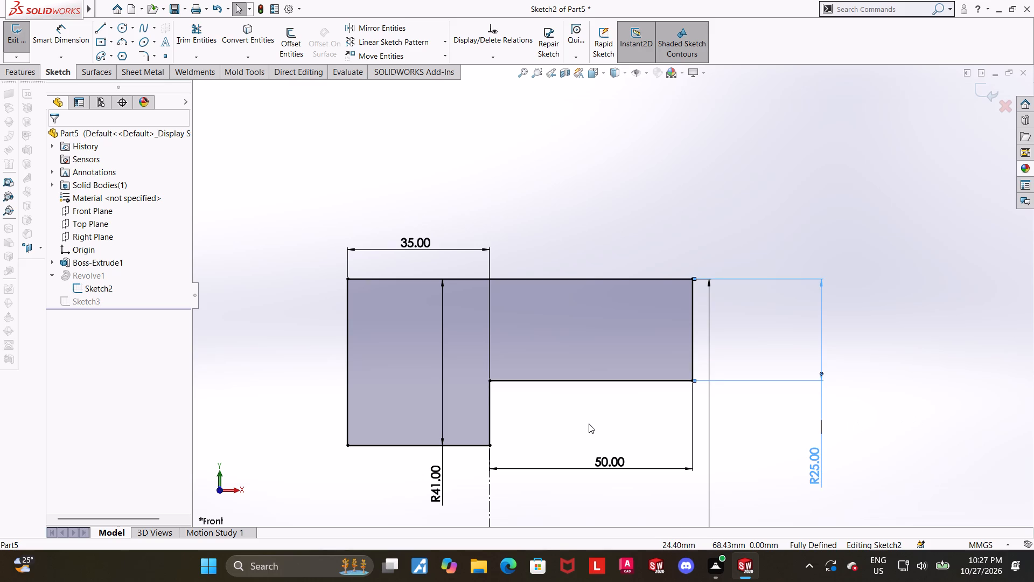
key("Escape")
left_click(968, 255)
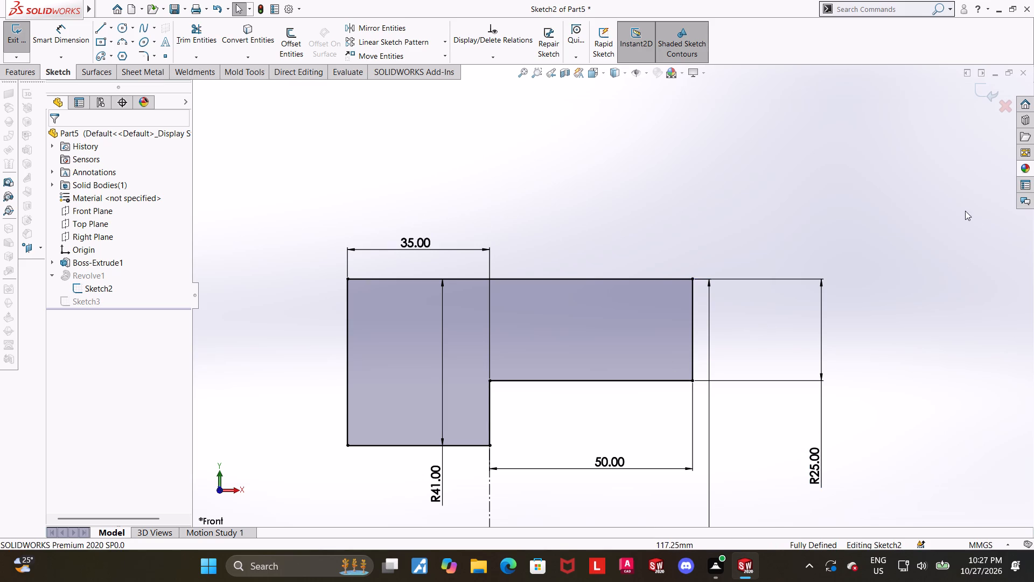
left_click(981, 88)
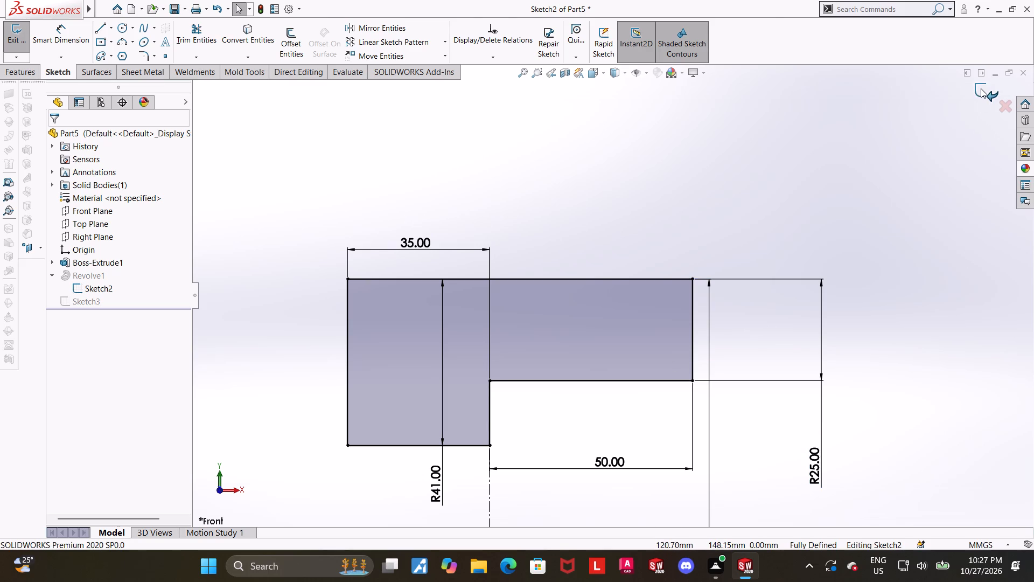
scroll(861, 175, "up", 1)
left_click(798, 237)
scroll(663, 206, "down", 1)
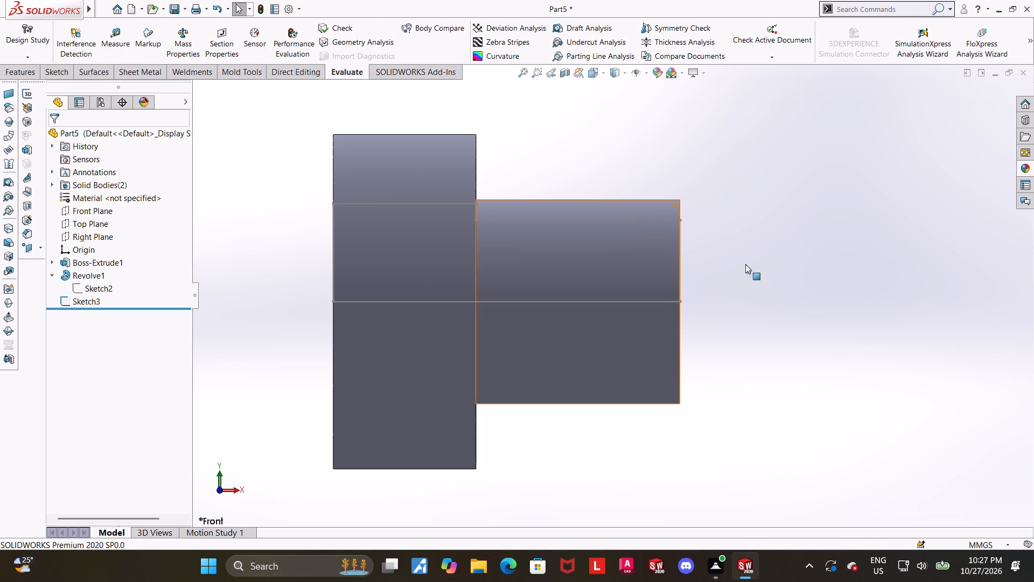
left_click(826, 278)
Make a 360° revolved cut of the stepped inner profile, using its 85 mm line along the cylinder's centre as the axis.
left_click(505, 221)
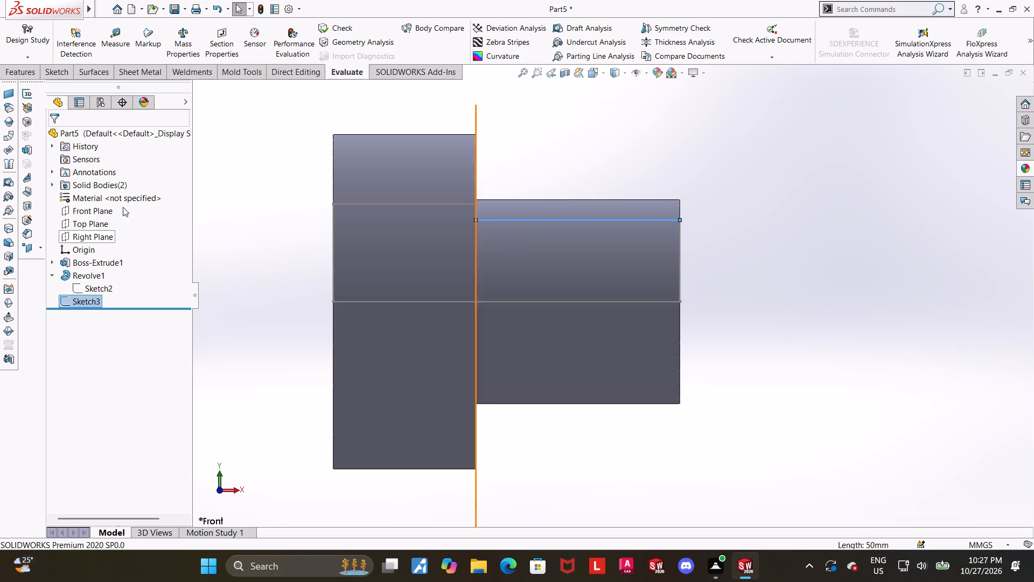
left_click(25, 72)
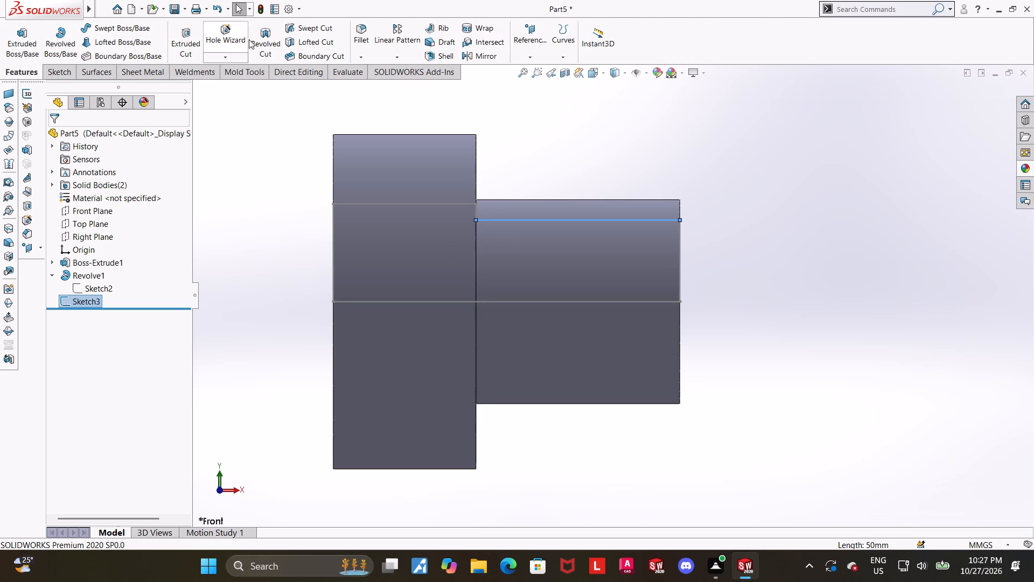
left_click(269, 38)
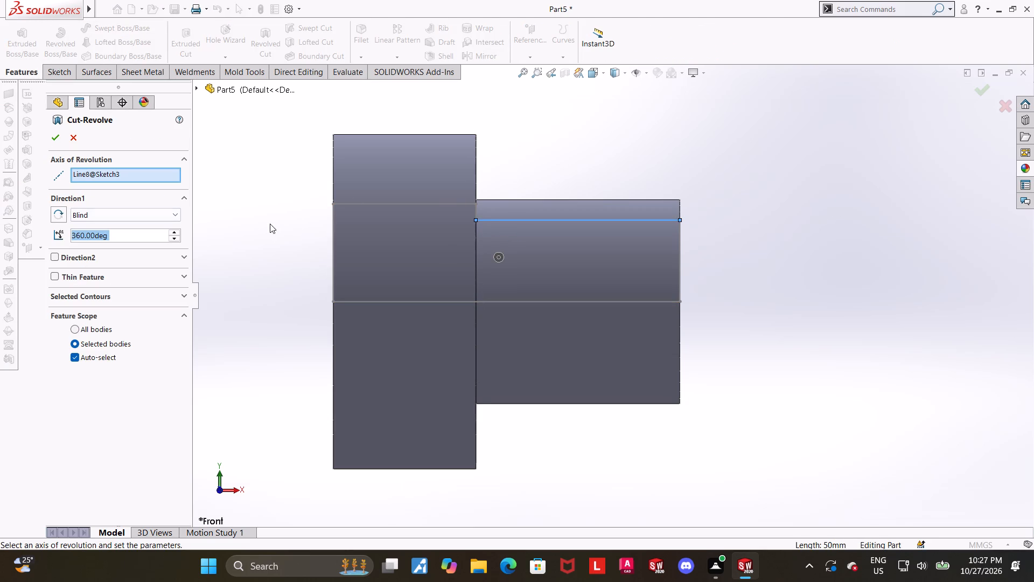
left_click(420, 205)
middle_click_drag(616, 220, 606, 228)
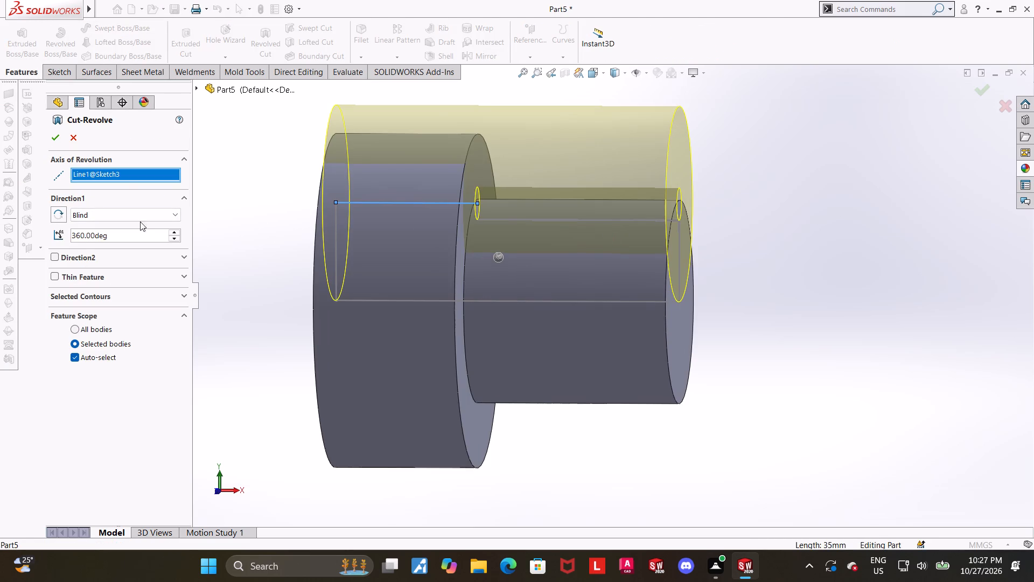
right_click(122, 177)
left_click(136, 192)
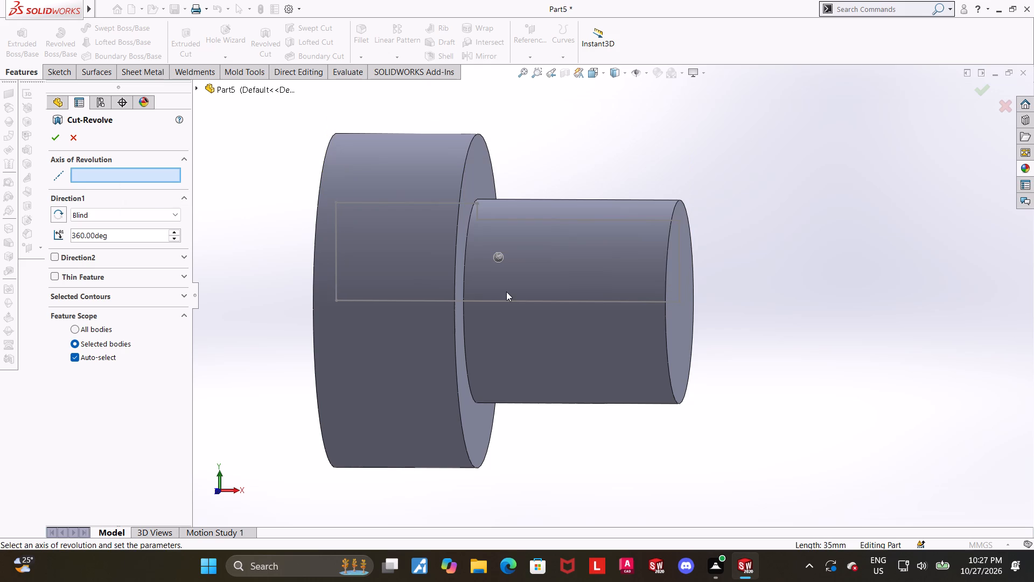
left_click(507, 300)
left_click(48, 141)
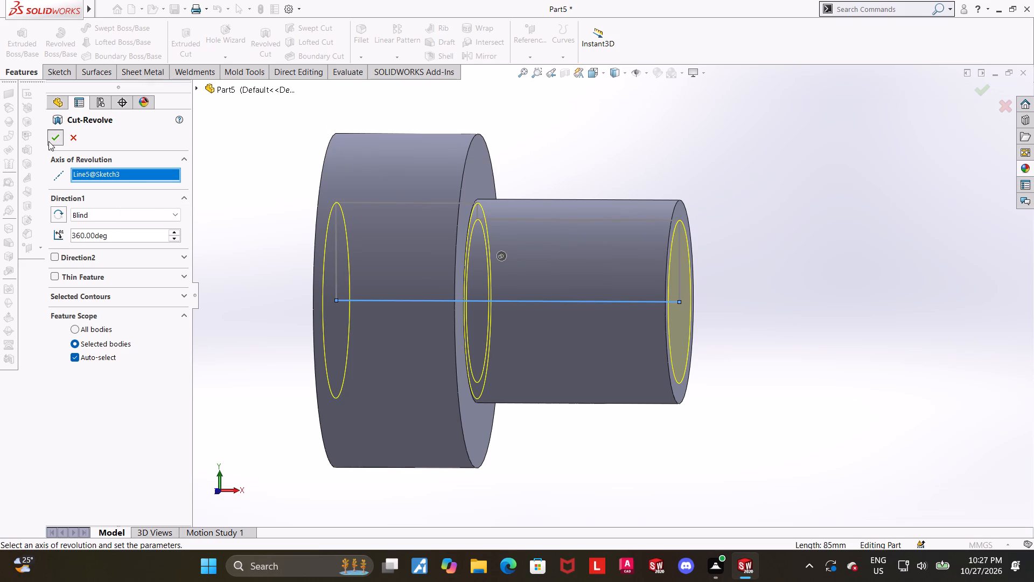
left_click(868, 321)
Examine the stepped bore and the hollow cylinder's position above the notched plate from several angles.
middle_click_drag(838, 325, 933, 348)
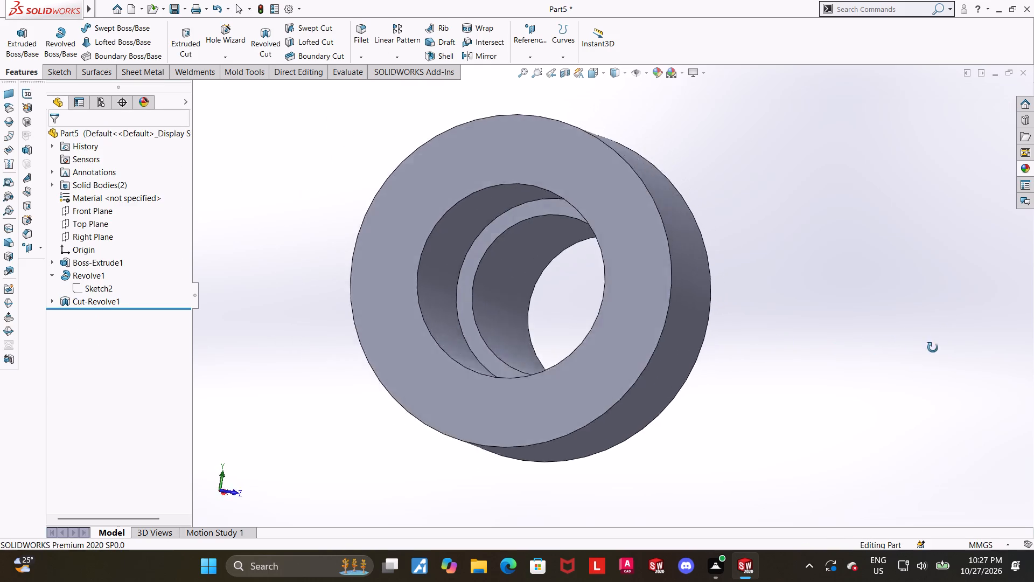
middle_click_drag(933, 348, 813, 363)
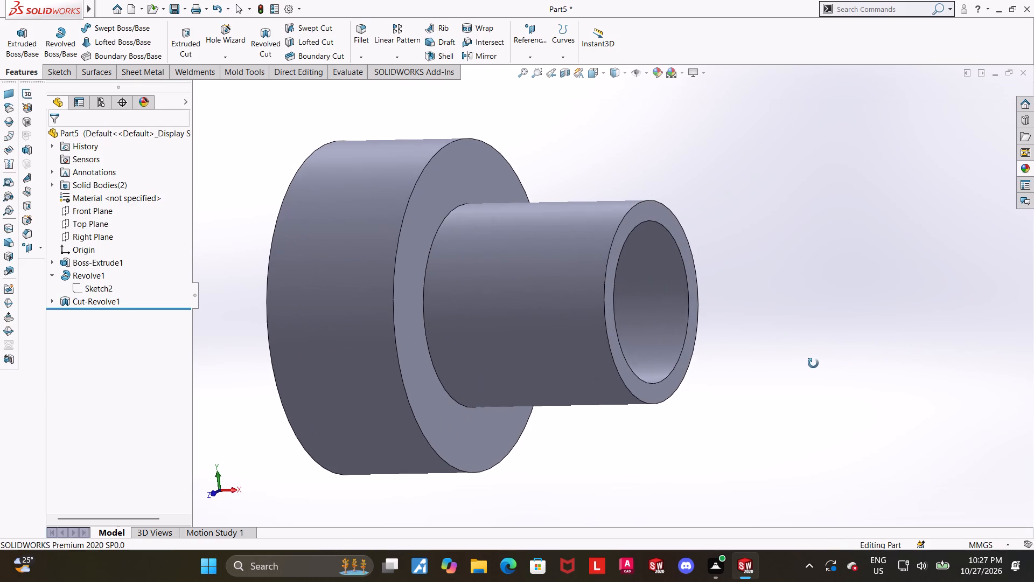
middle_click_drag(813, 363, 806, 363)
middle_click_drag(724, 265, 747, 275)
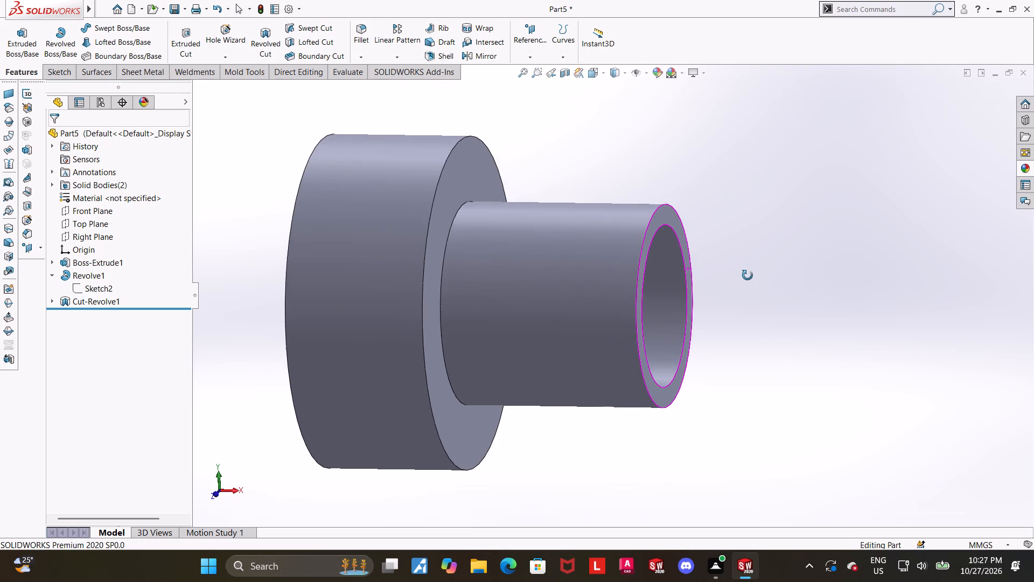
middle_click_drag(747, 275, 798, 293)
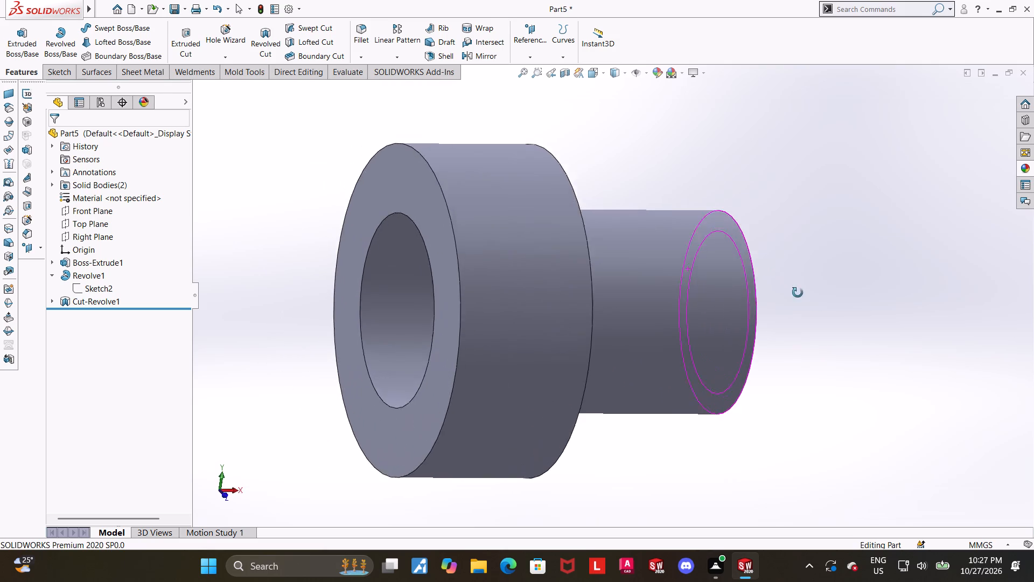
middle_click_drag(798, 293, 844, 286)
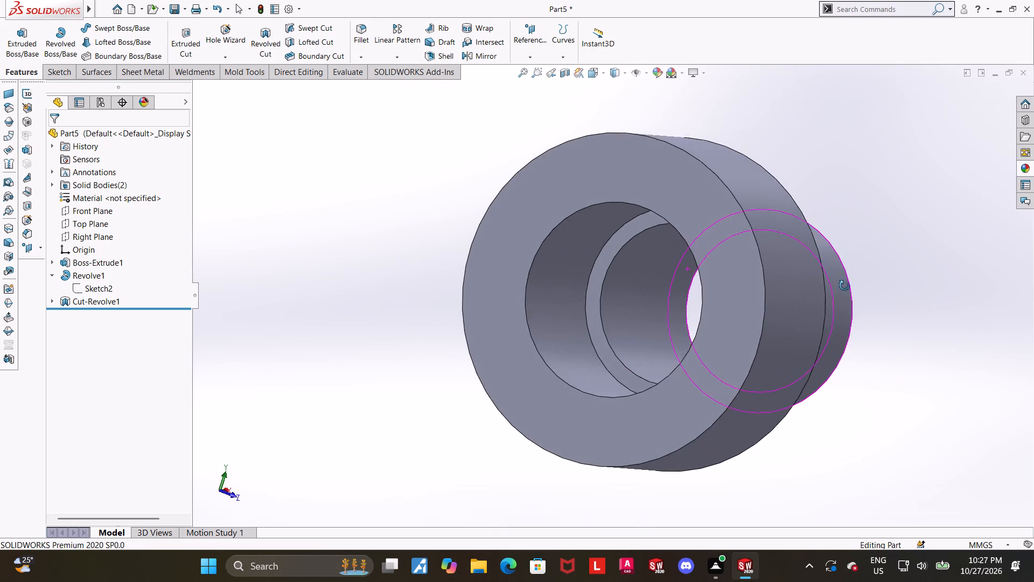
middle_click_drag(844, 286, 829, 296)
scroll(810, 288, "up", 1)
middle_click_drag(804, 292, 784, 297)
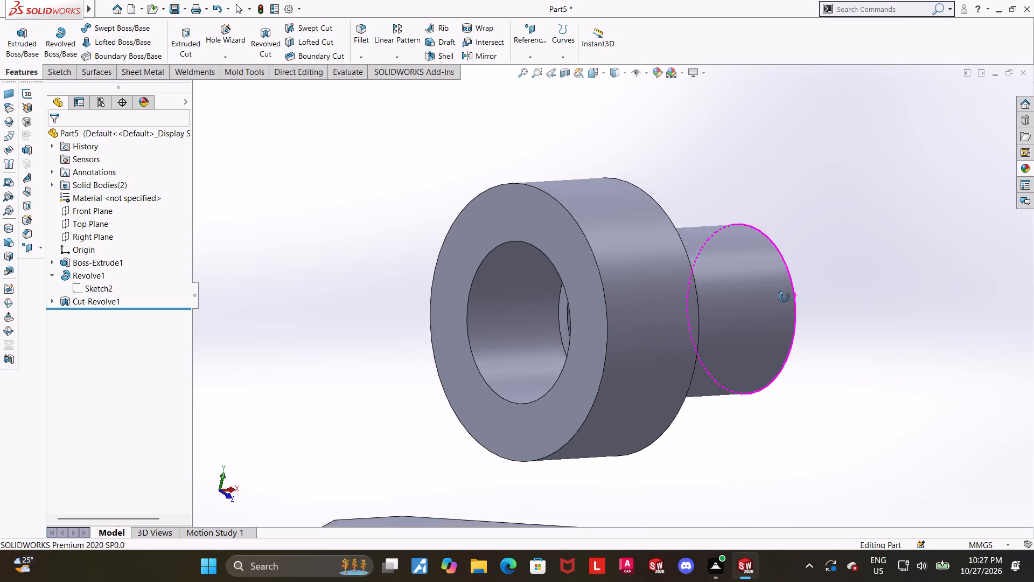
middle_click_drag(784, 297, 767, 363)
scroll(757, 363, "up", 6)
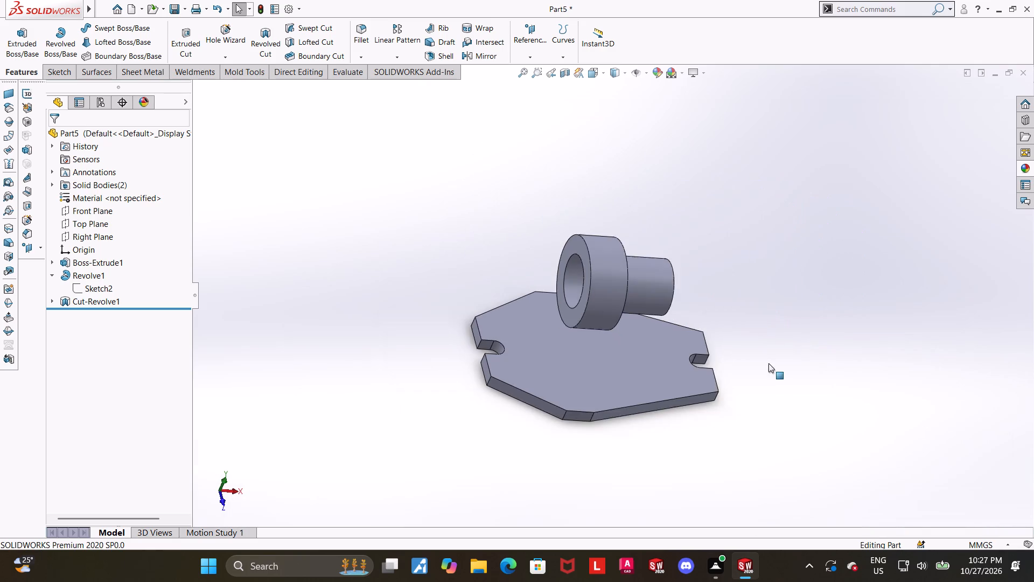
scroll(703, 343, "down", 2)
middle_click_drag(667, 345, 684, 342)
middle_click_drag(592, 252, 583, 267)
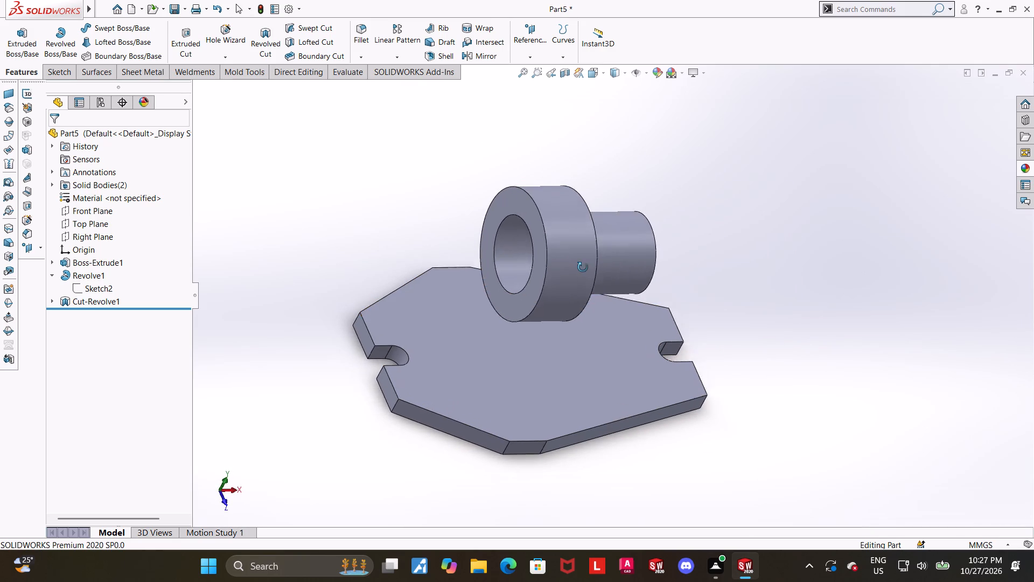
middle_click_drag(583, 267, 551, 271)
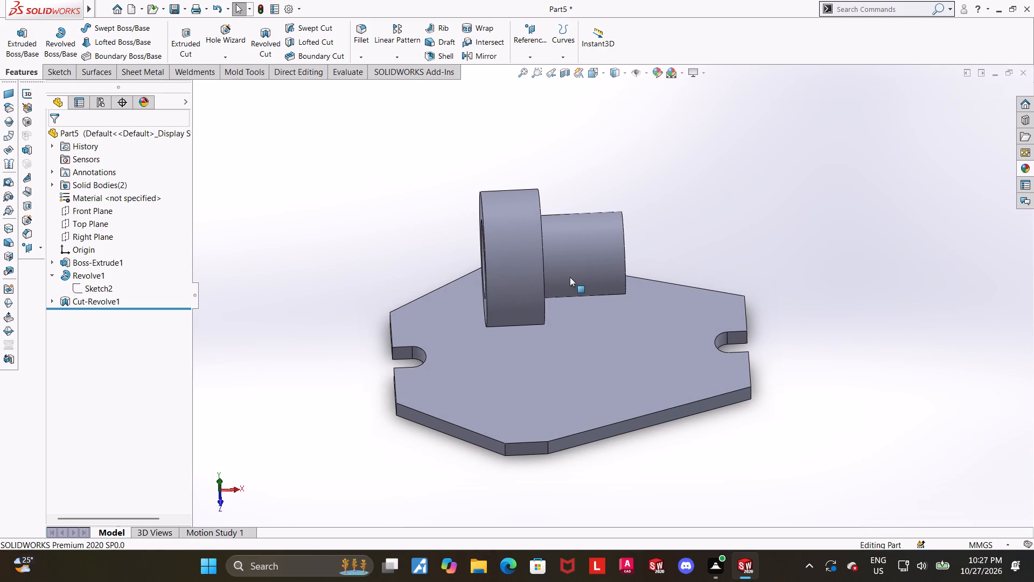
middle_click_drag(559, 276, 584, 300)
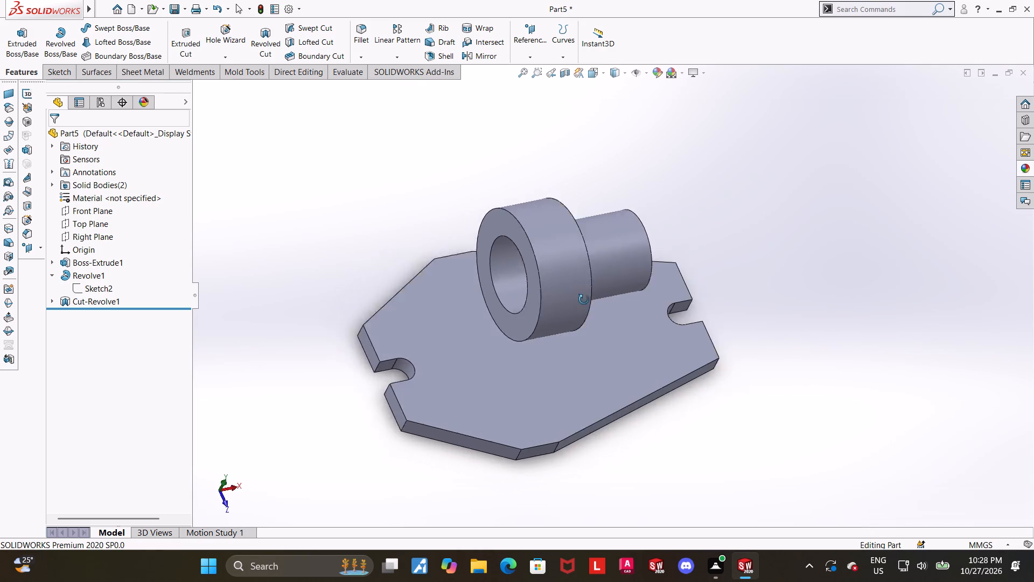
middle_click_drag(584, 300, 579, 297)
scroll(579, 295, "up", 1)
scroll(579, 289, "down", 4)
middle_click_drag(577, 293, 578, 239)
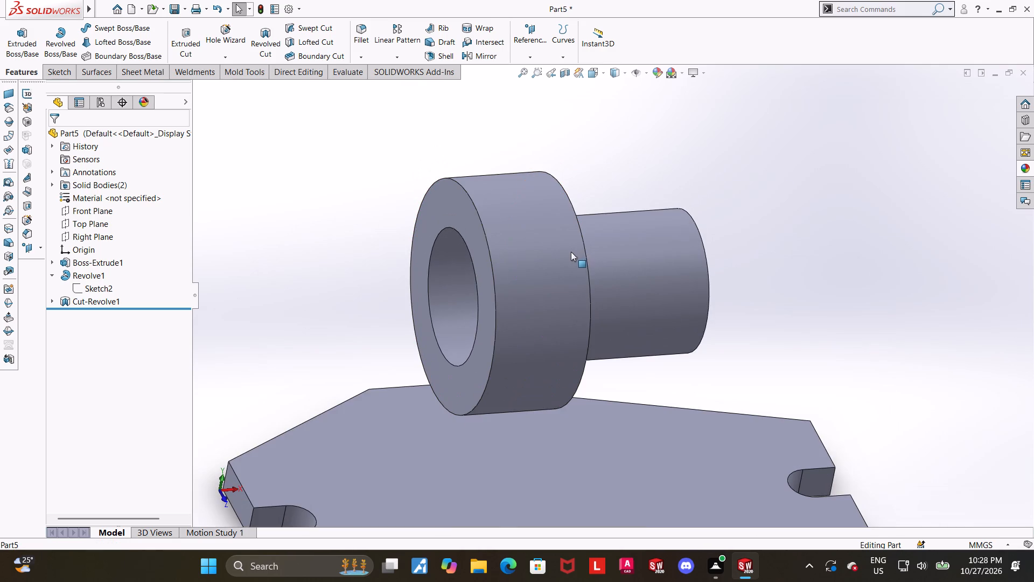
middle_click_drag(571, 252, 547, 232)
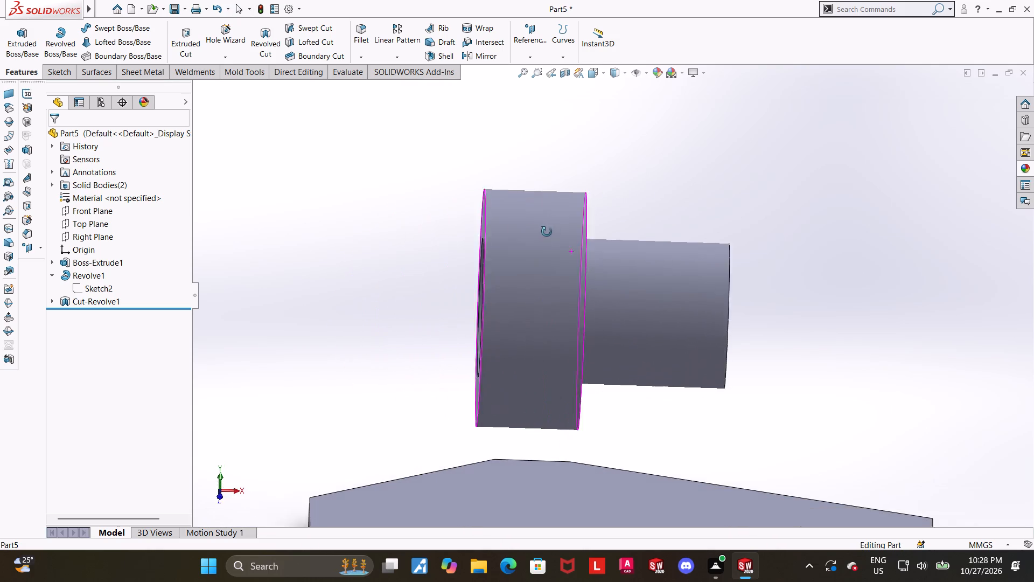
middle_click_drag(547, 232, 544, 234)
scroll(206, 290, "up", 4)
middle_click_drag(732, 370, 783, 377)
scroll(773, 382, "down", 4)
middle_click_drag(534, 341, 531, 334)
scroll(499, 339, "up", 3)
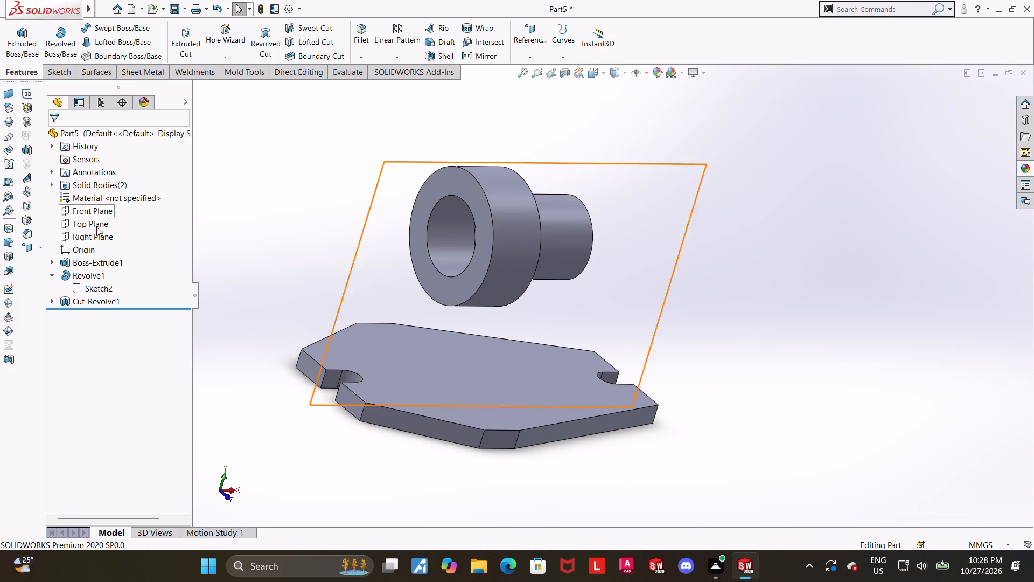
Start a new sketch on the Right Plane.
left_click(98, 239)
middle_click_drag(410, 243, 473, 259)
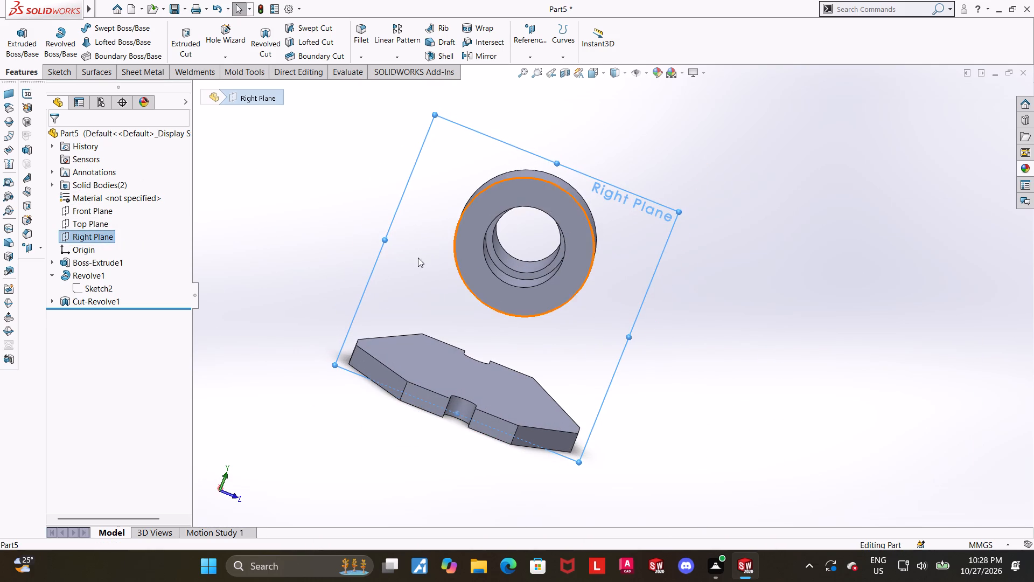
left_click(444, 304)
left_click(89, 235)
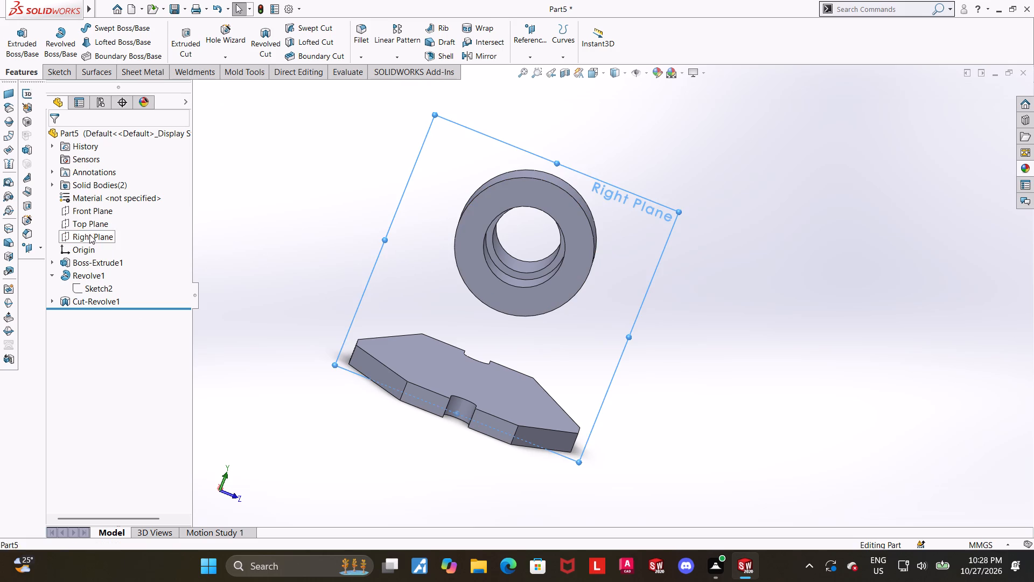
left_click(102, 218)
left_click(107, 310)
left_click(136, 291)
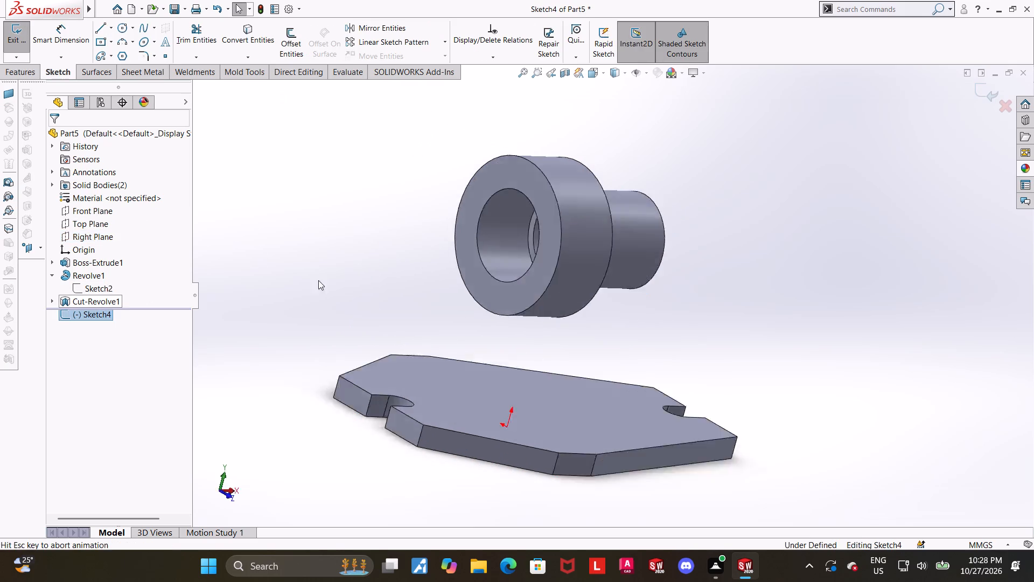
scroll(856, 271, "up", 4)
scroll(822, 273, "down", 2)
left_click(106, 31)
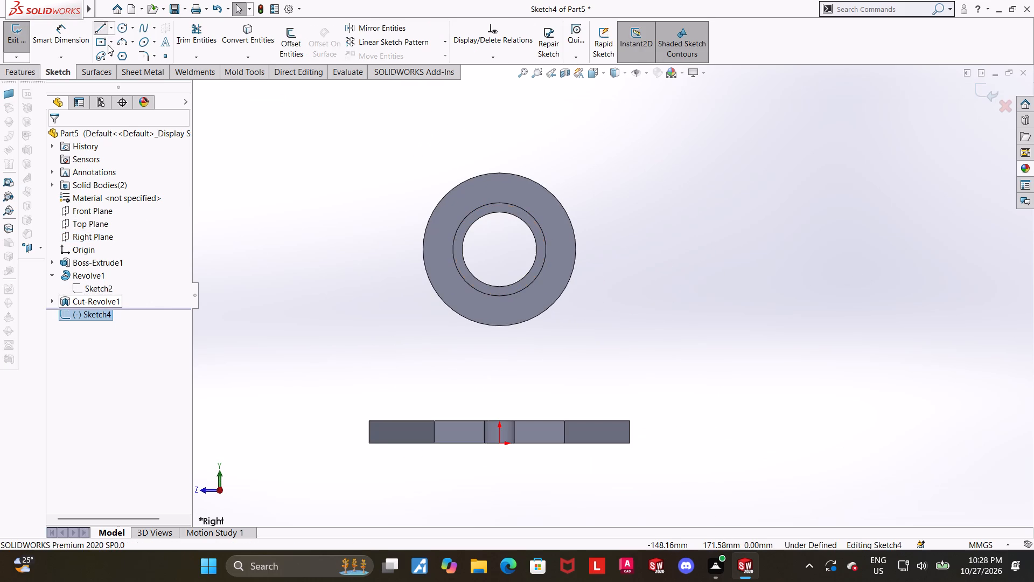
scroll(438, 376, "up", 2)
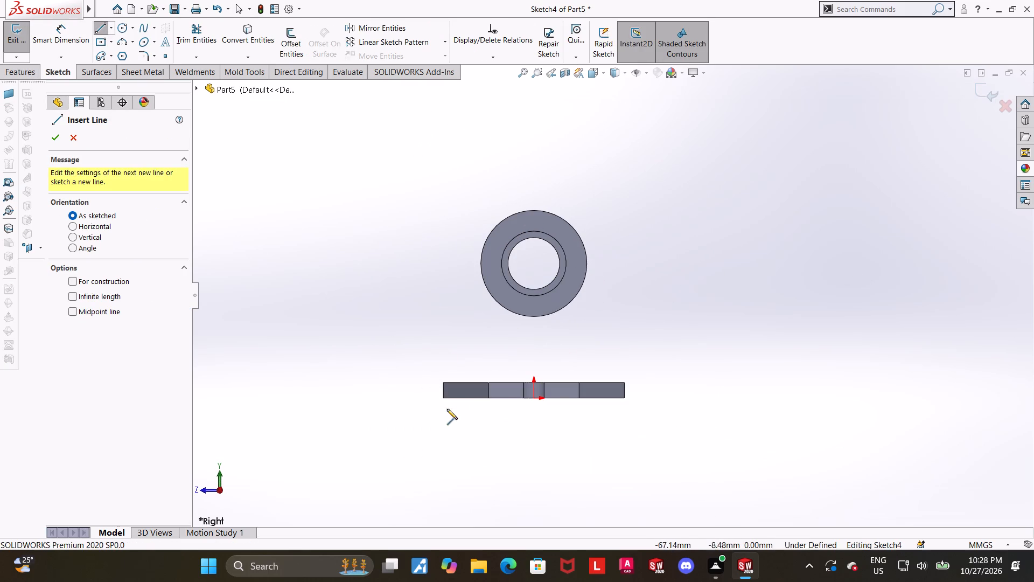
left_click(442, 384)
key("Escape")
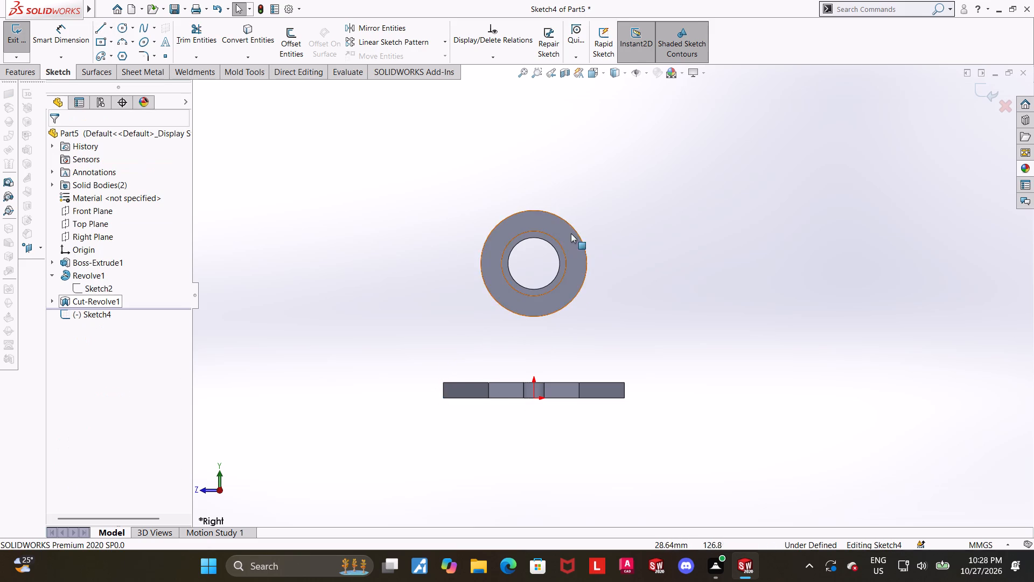
Draw a line about 125 mm long from the plate's upper corner on the +Z side to the larger cylinder's outer circle.
scroll(568, 235, "down", 2)
left_click(101, 29)
scroll(378, 379, "down", 2)
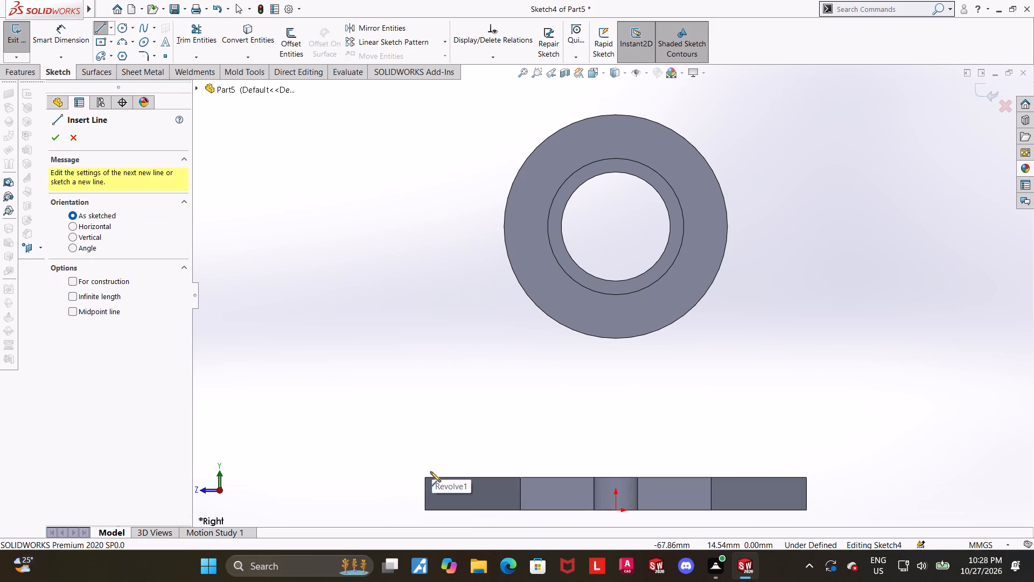
left_click(427, 476)
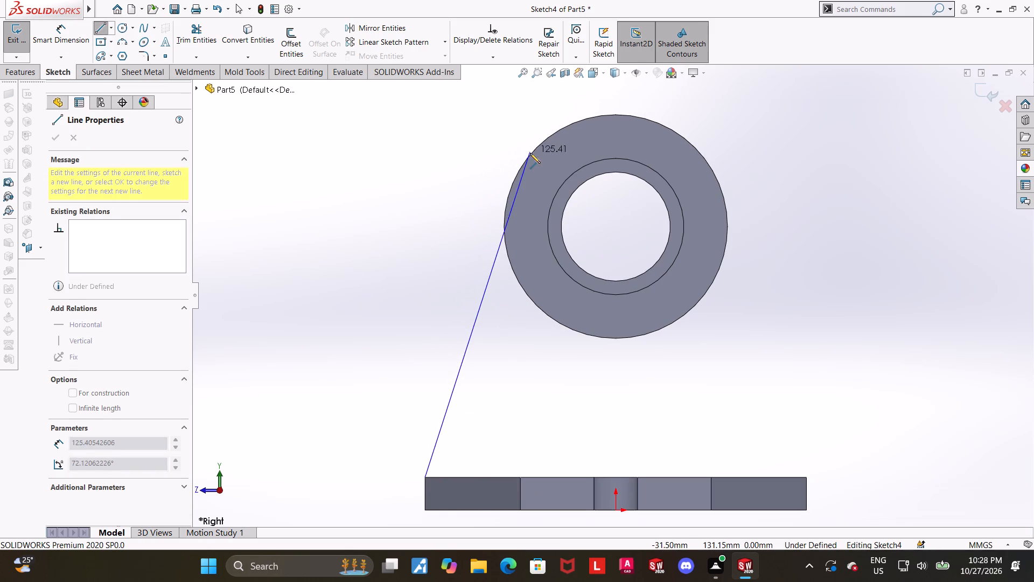
left_click(530, 153)
key("Escape")
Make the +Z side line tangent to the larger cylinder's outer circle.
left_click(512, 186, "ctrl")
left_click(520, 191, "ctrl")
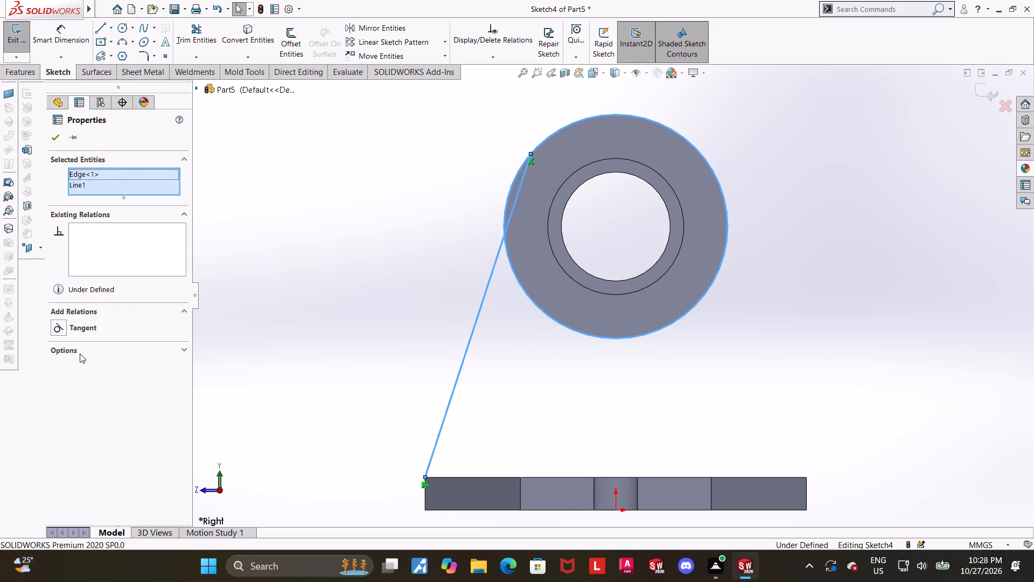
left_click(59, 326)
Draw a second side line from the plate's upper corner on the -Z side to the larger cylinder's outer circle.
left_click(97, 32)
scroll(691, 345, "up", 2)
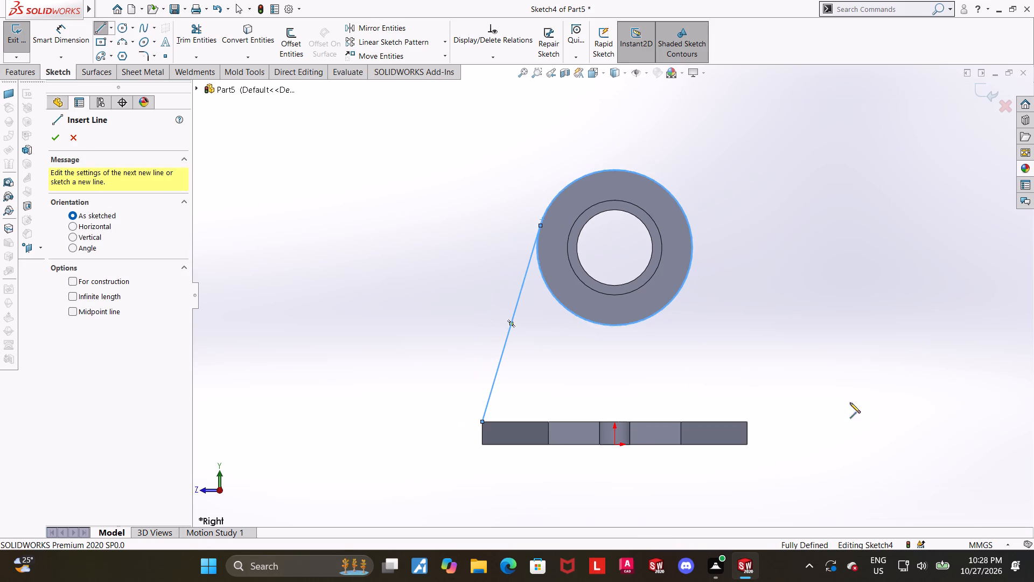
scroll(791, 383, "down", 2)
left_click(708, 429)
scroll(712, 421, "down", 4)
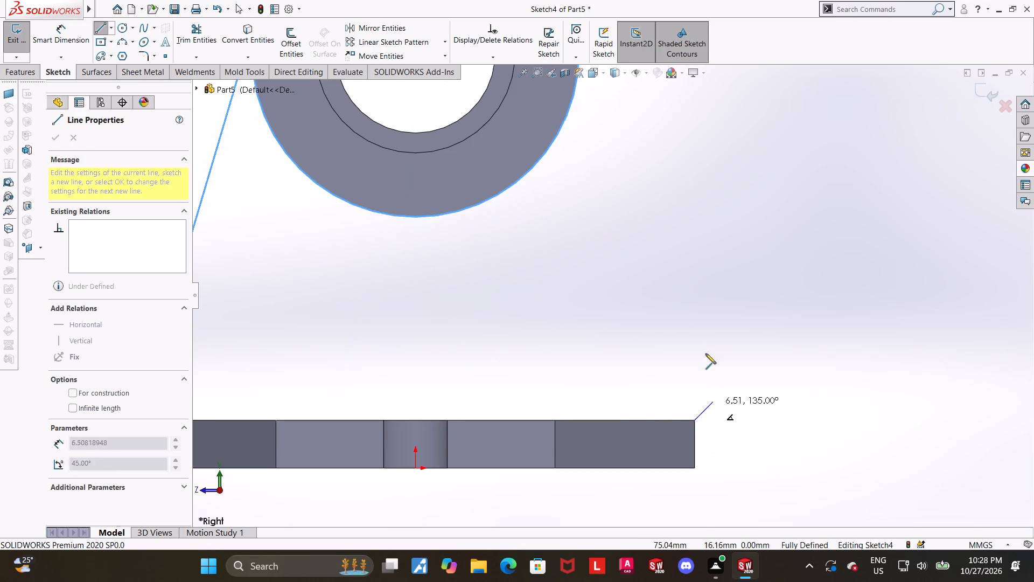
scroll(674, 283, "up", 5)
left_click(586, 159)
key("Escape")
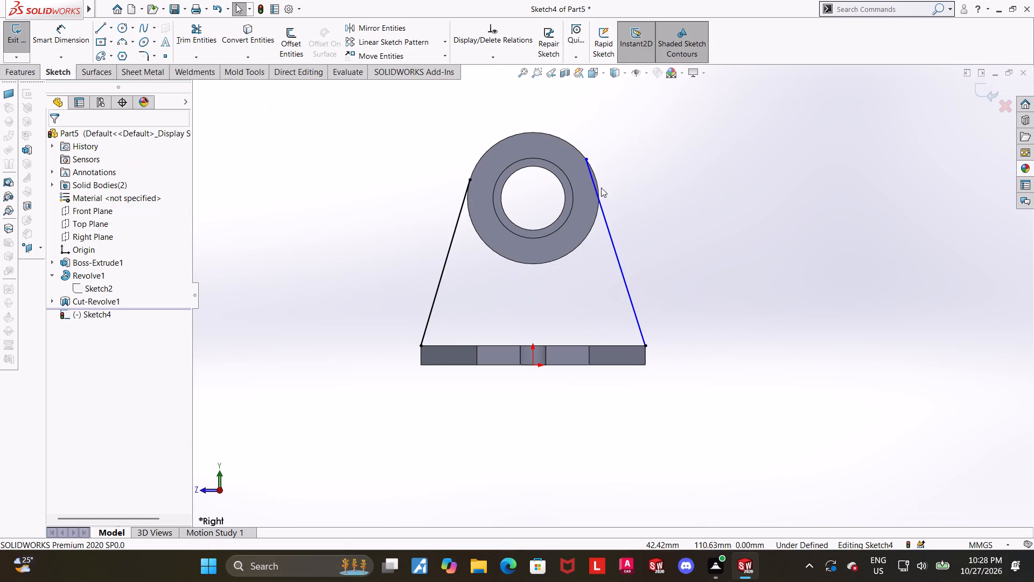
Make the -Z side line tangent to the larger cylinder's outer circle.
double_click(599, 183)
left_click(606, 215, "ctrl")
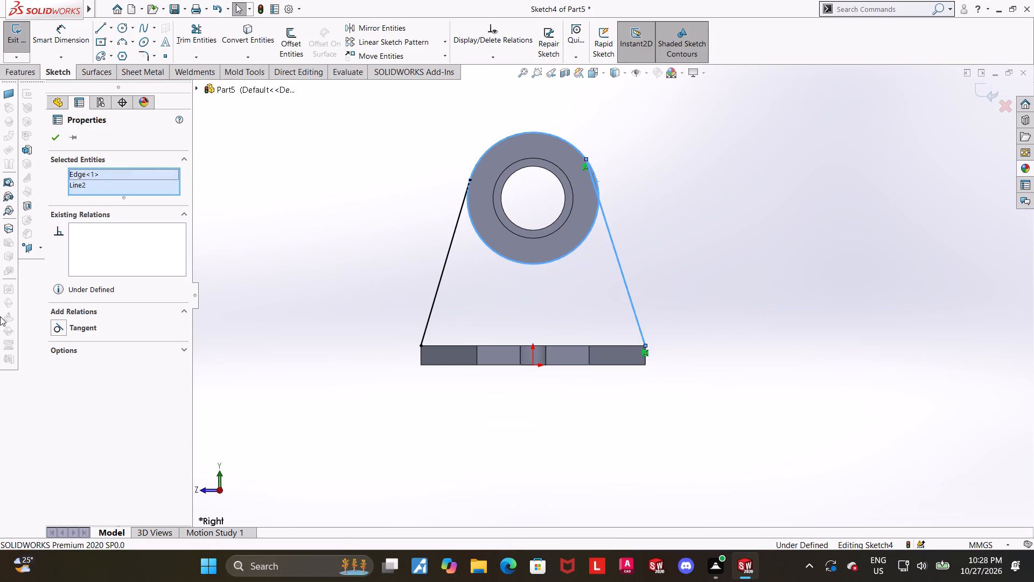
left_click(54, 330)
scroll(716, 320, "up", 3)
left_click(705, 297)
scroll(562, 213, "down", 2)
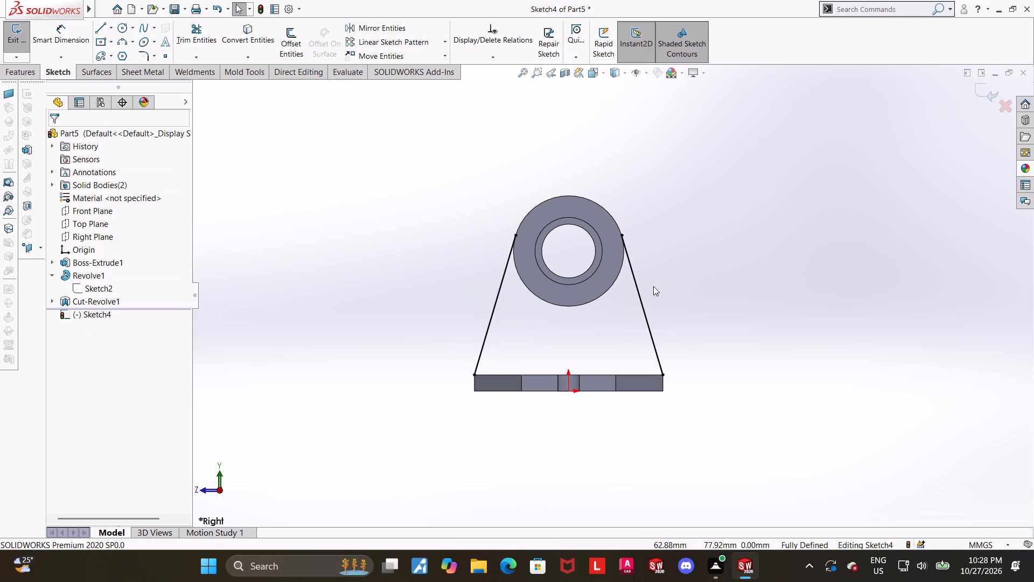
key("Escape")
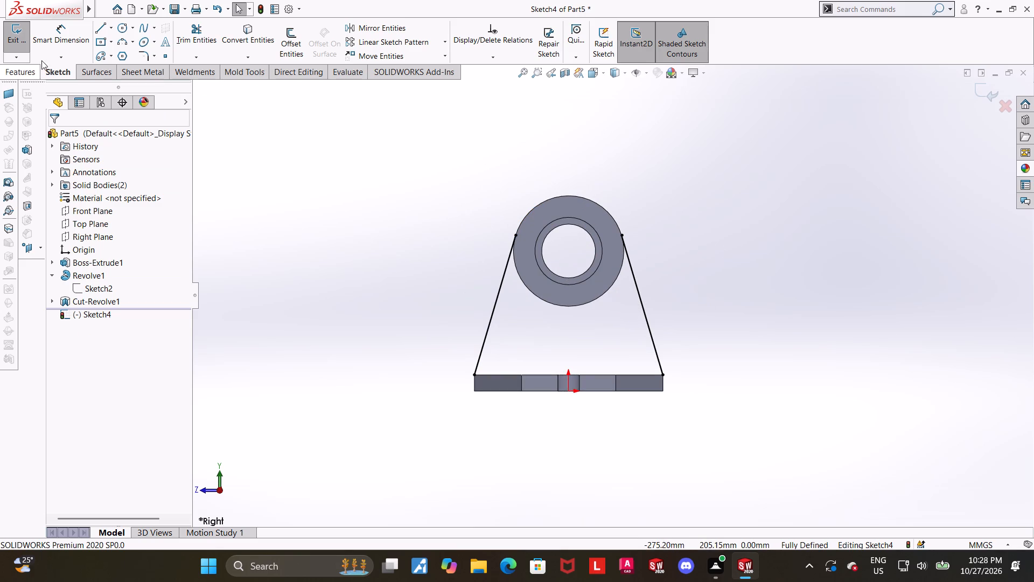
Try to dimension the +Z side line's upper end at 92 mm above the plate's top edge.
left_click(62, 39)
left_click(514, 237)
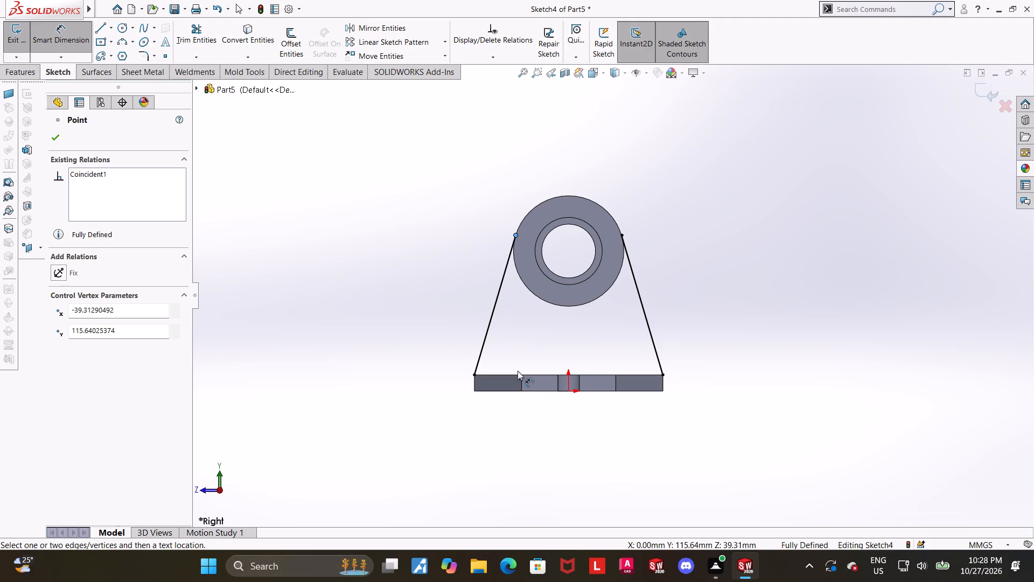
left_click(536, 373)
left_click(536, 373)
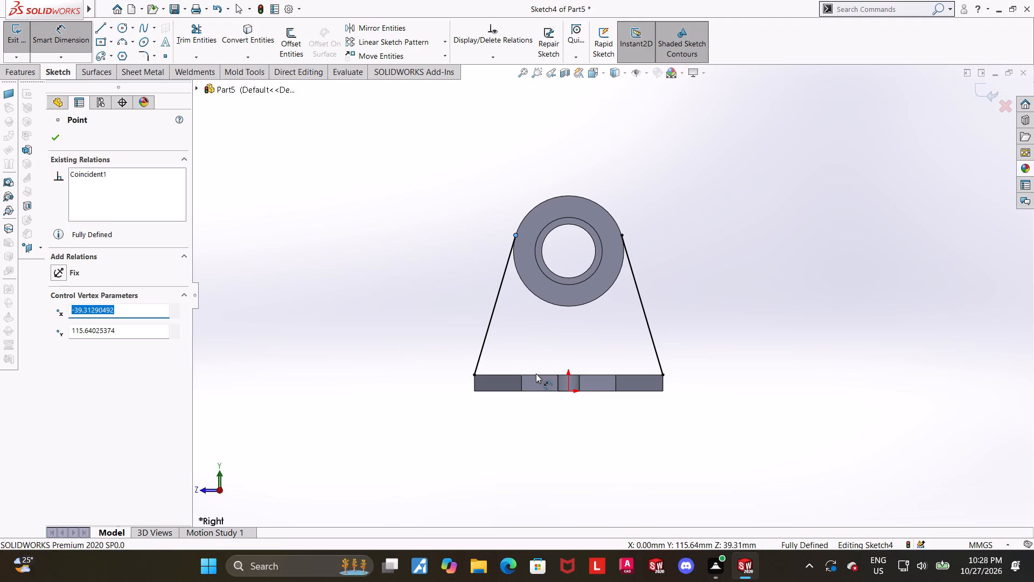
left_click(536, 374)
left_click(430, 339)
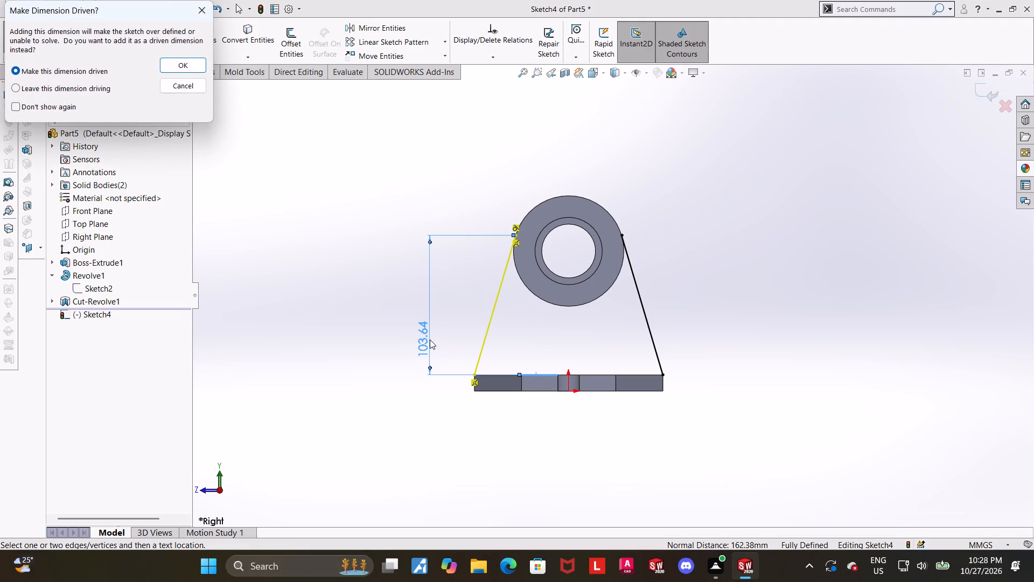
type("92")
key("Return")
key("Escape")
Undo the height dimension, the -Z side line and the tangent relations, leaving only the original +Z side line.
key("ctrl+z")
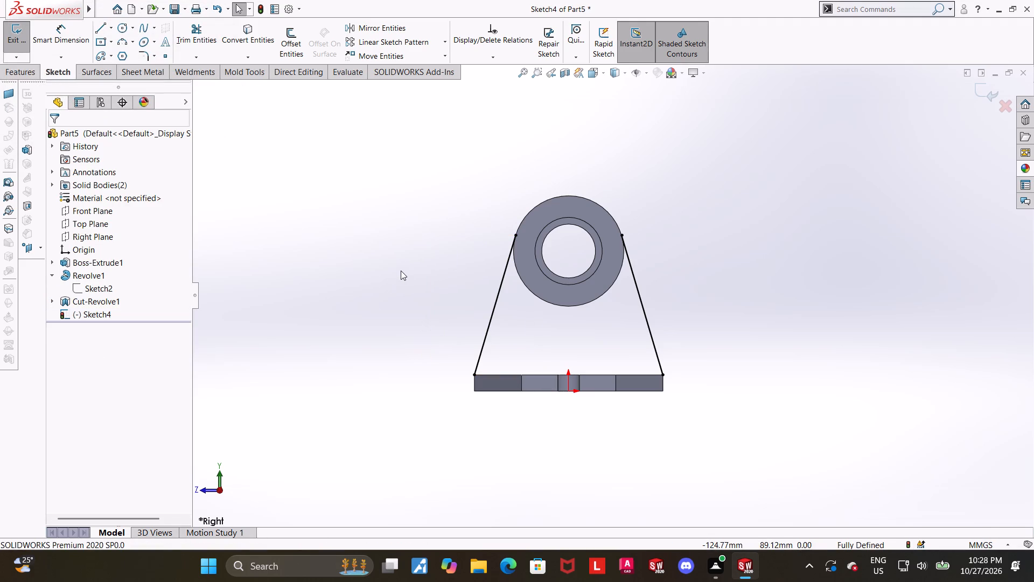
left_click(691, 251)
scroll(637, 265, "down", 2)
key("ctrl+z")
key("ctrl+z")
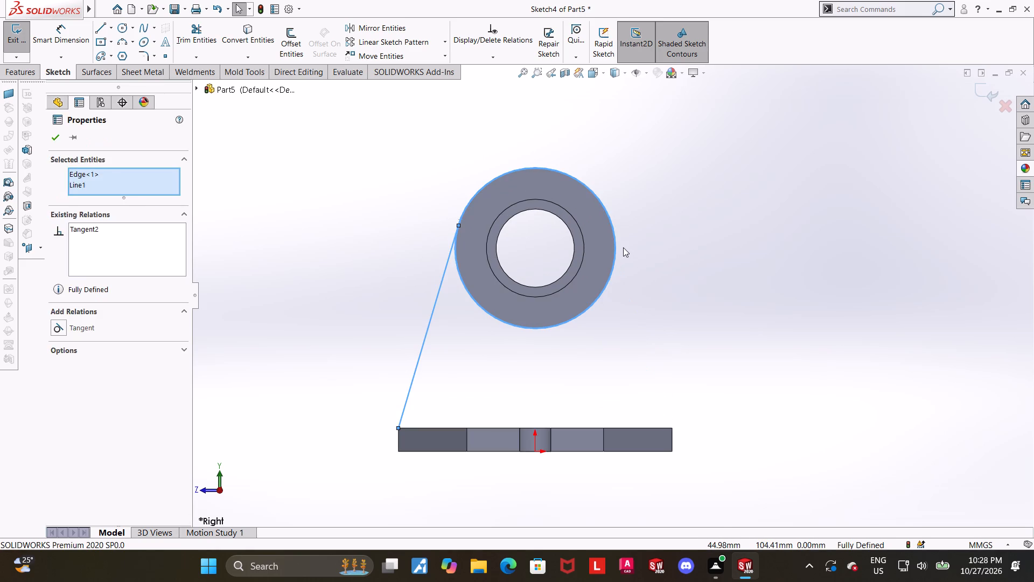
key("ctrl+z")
Lower the +Z side line's upper end along the larger circle and dimension it 92 mm above the plate's top edge.
left_click(763, 293)
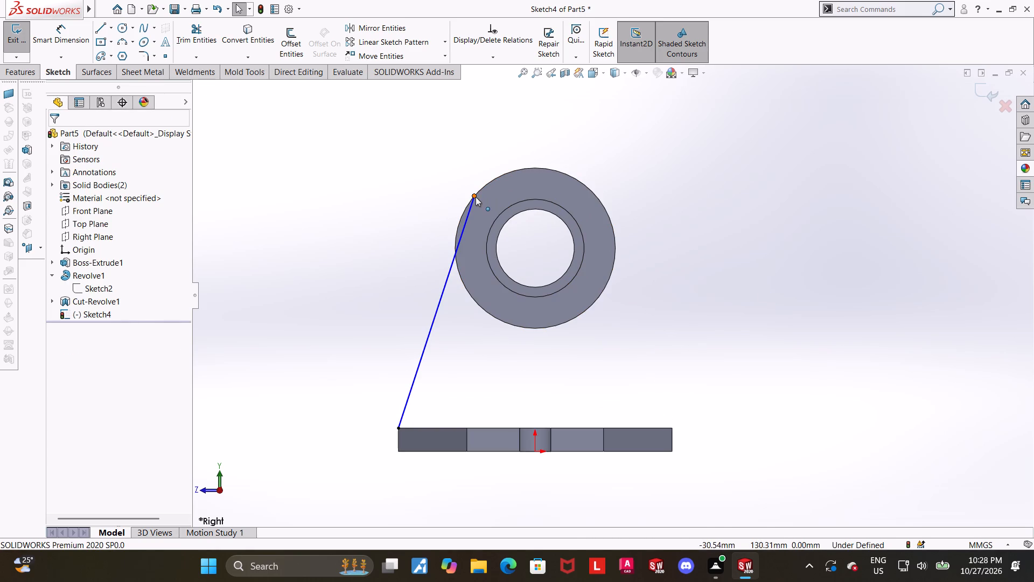
left_click_drag(475, 196, 458, 241)
left_click(459, 315)
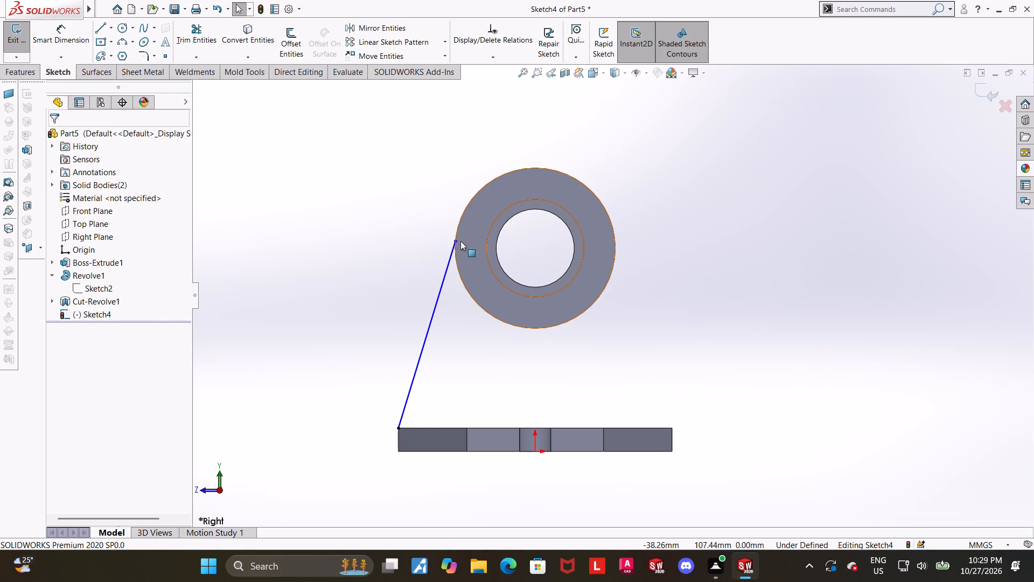
left_click_drag(458, 240, 455, 267)
key("Escape")
key("Escape")
left_click(36, 26)
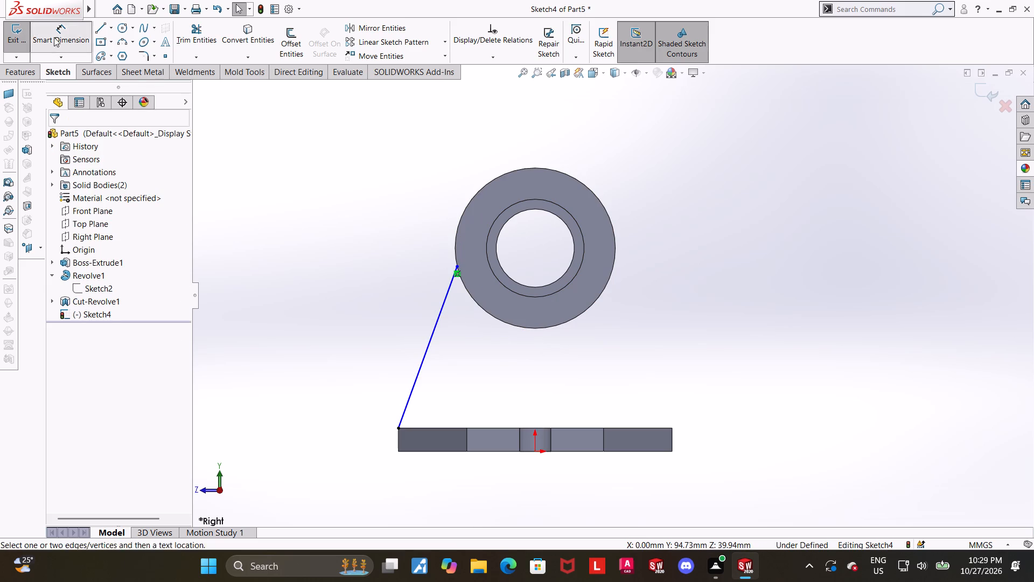
left_click(456, 268)
left_click(482, 427)
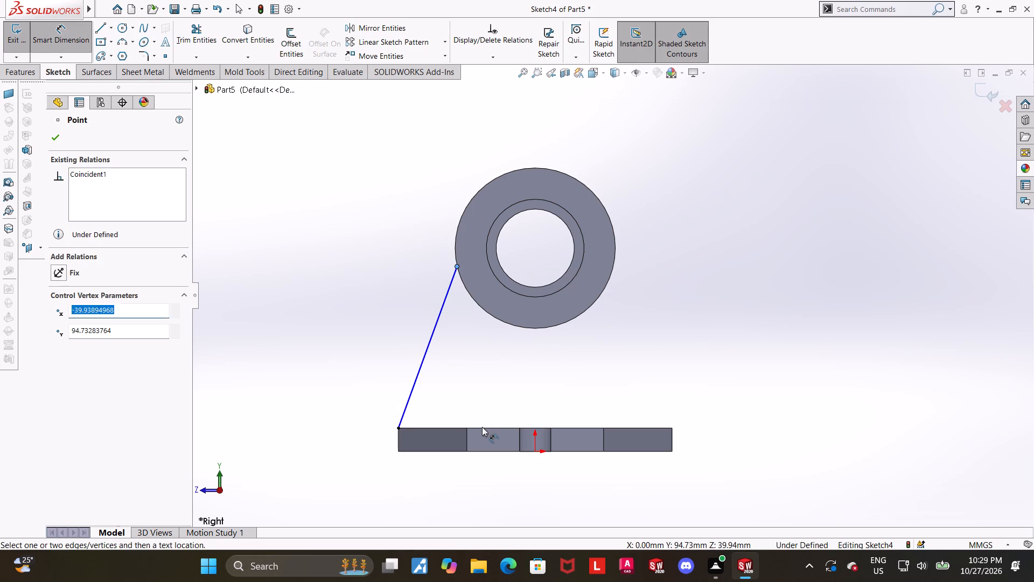
left_click(483, 429)
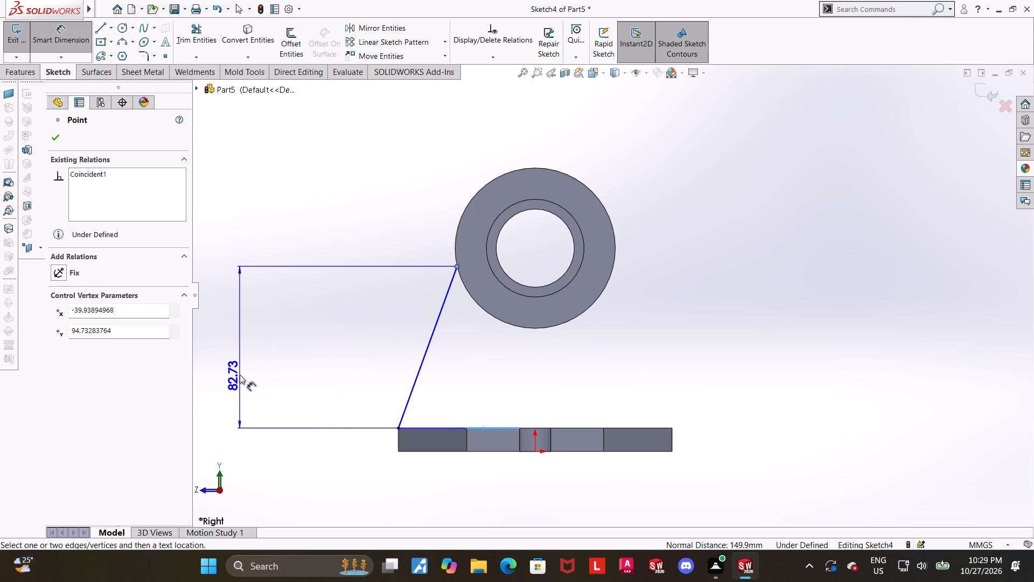
left_click(247, 373)
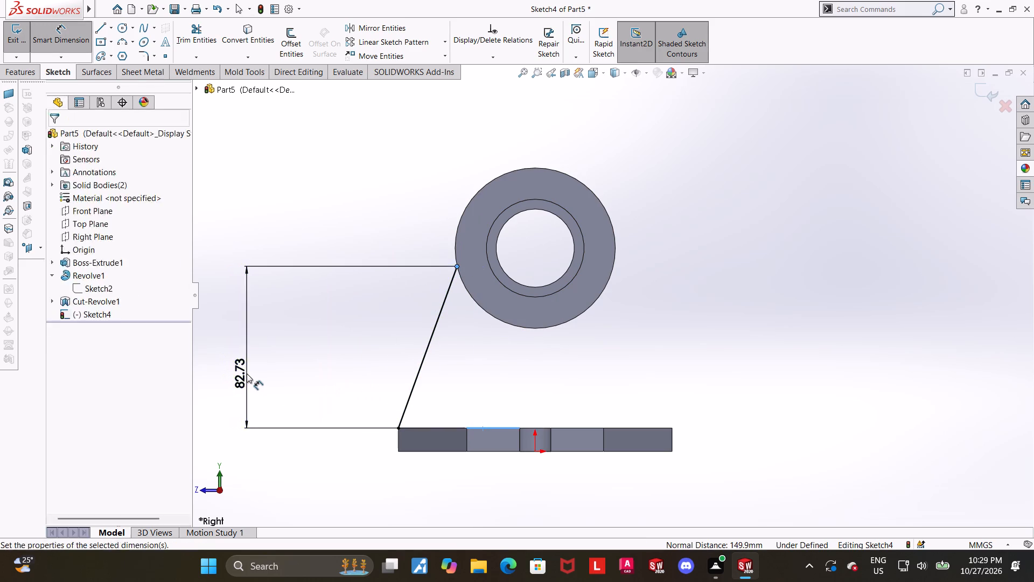
type("92")
key("Return")
key("Escape")
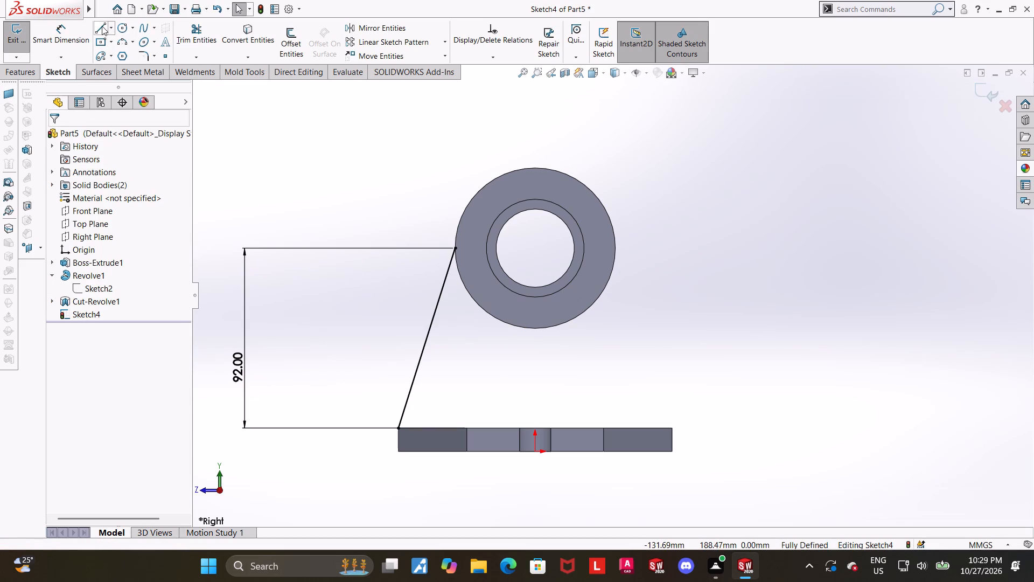
Draw a line from the plate's upper corner on the -Z side to the larger cylinder's outer circle.
left_click(102, 26)
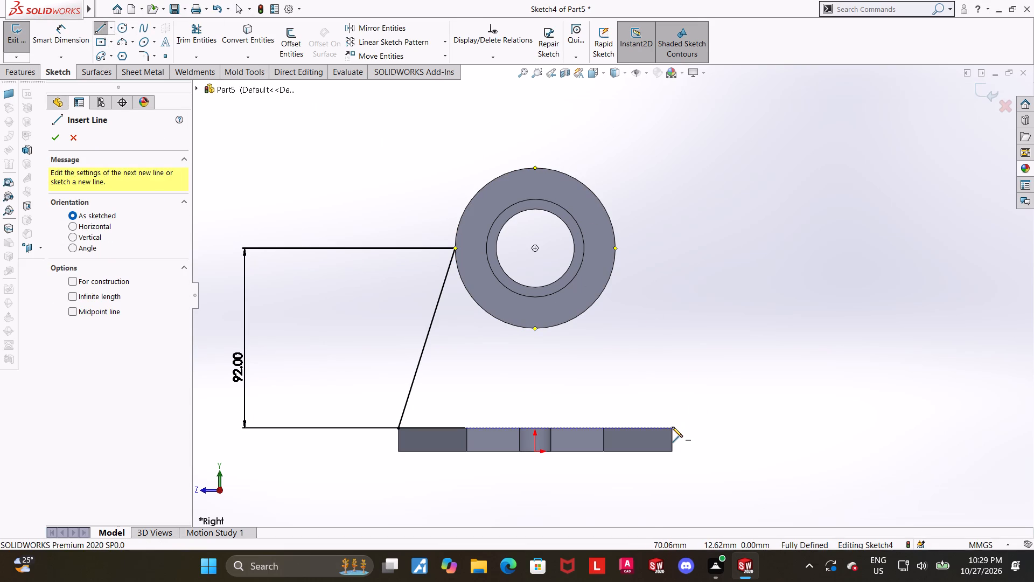
left_click(670, 427)
left_click(617, 235)
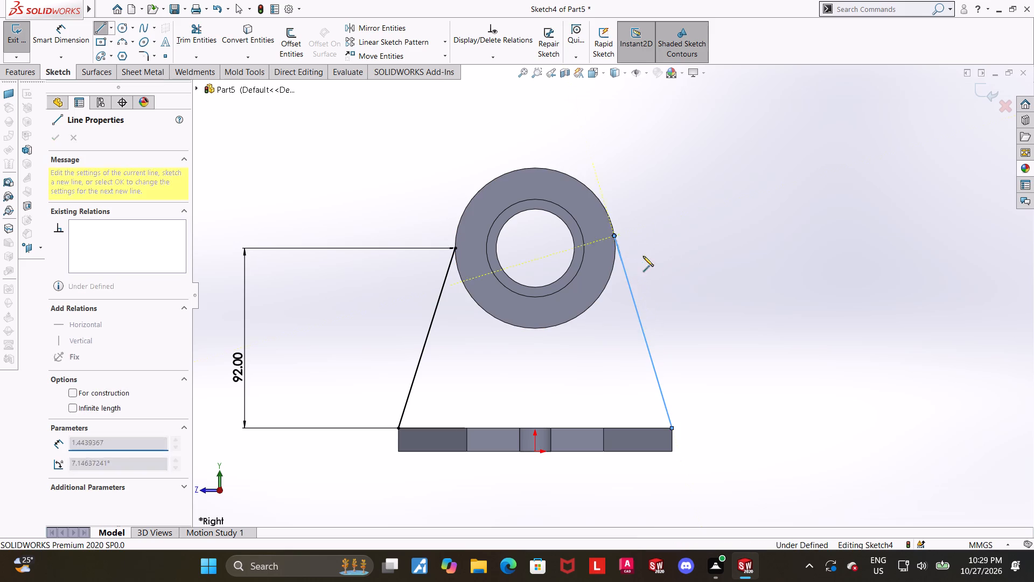
key("Escape")
key("Escape")
Add a horizontal relation between the upper endpoints of the two side lines.
left_click(613, 235)
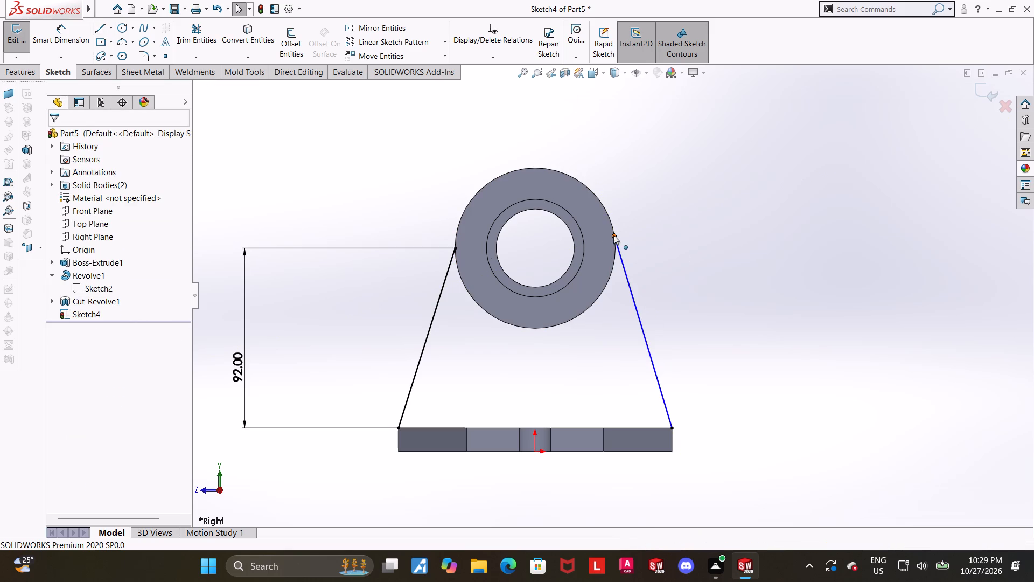
left_click(456, 251, "ctrl")
left_click(64, 324)
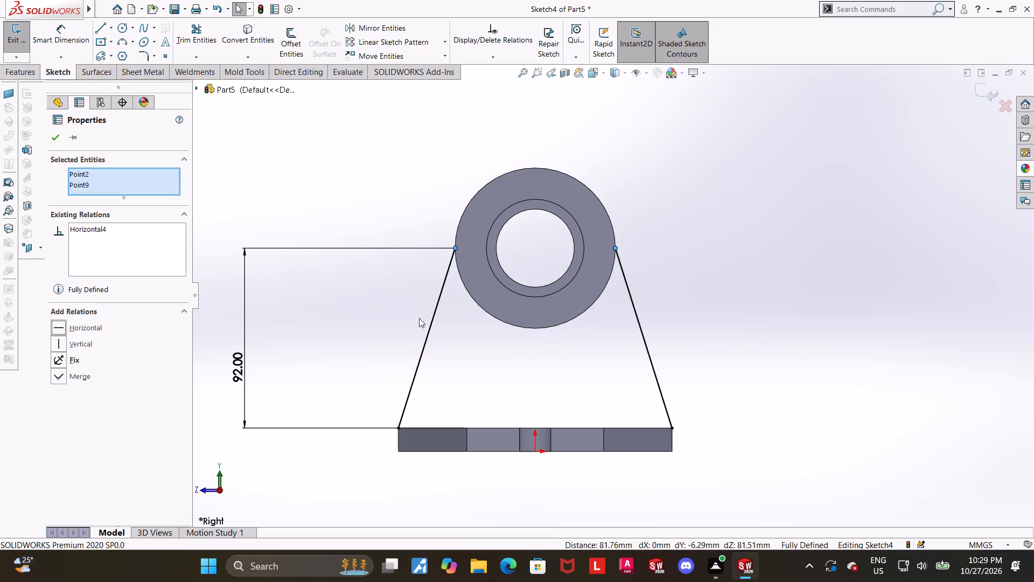
left_click(624, 283)
left_click(712, 287)
Convert the larger cylinder's outer circle and the plate's top edge segments between the side lines into sketch entities.
scroll(738, 335, "up", 2)
scroll(619, 330, "down", 1)
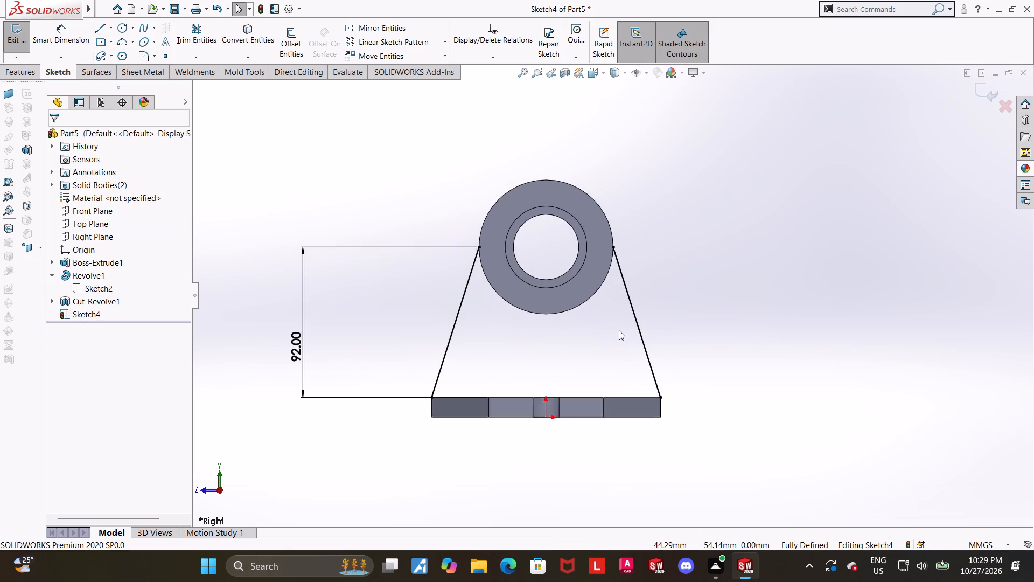
scroll(619, 330, "down", 1)
scroll(617, 329, "up", 1)
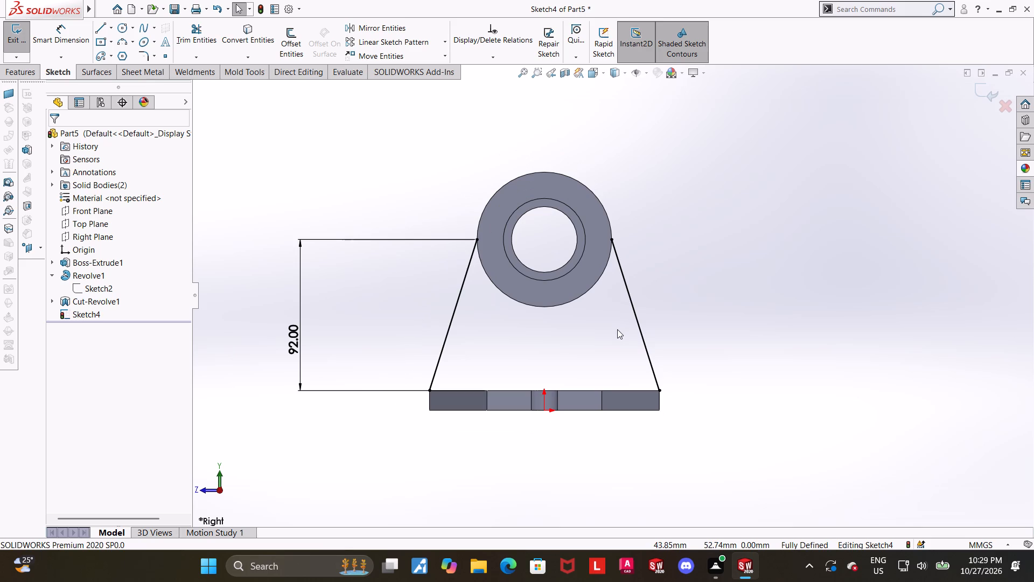
left_click(775, 310)
scroll(640, 306, "down", 2)
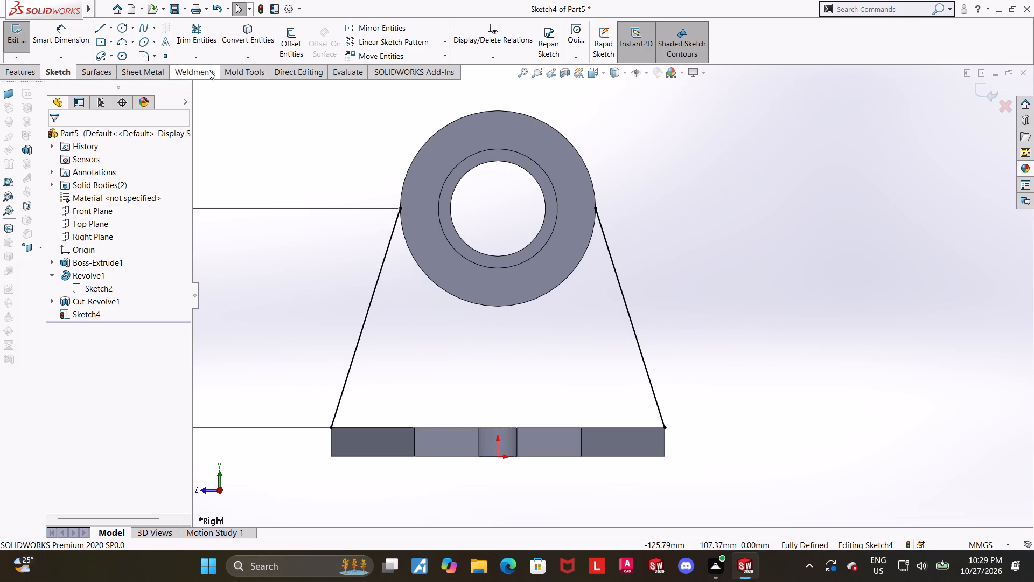
left_click(235, 41)
left_click(448, 292)
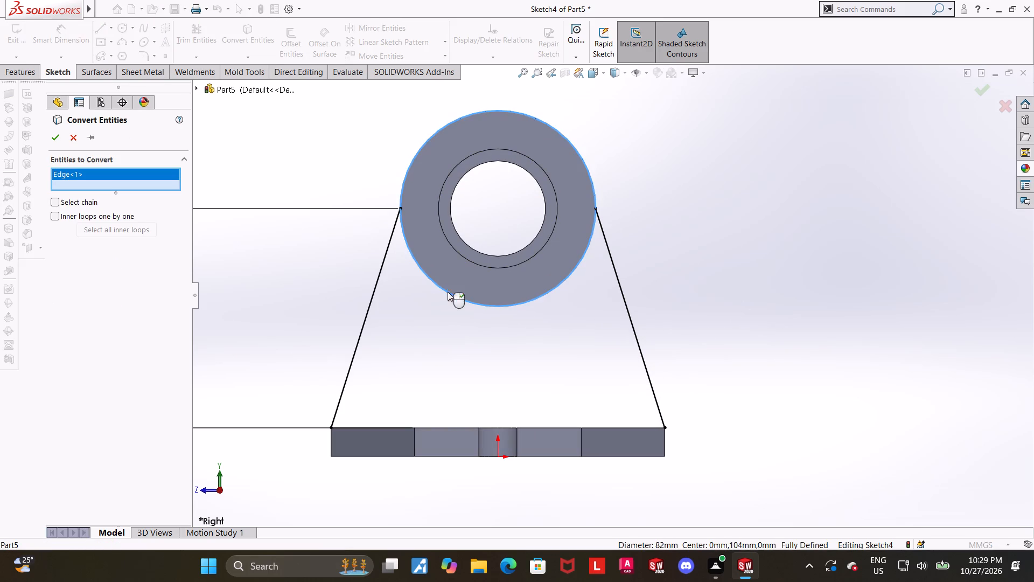
left_click(443, 427)
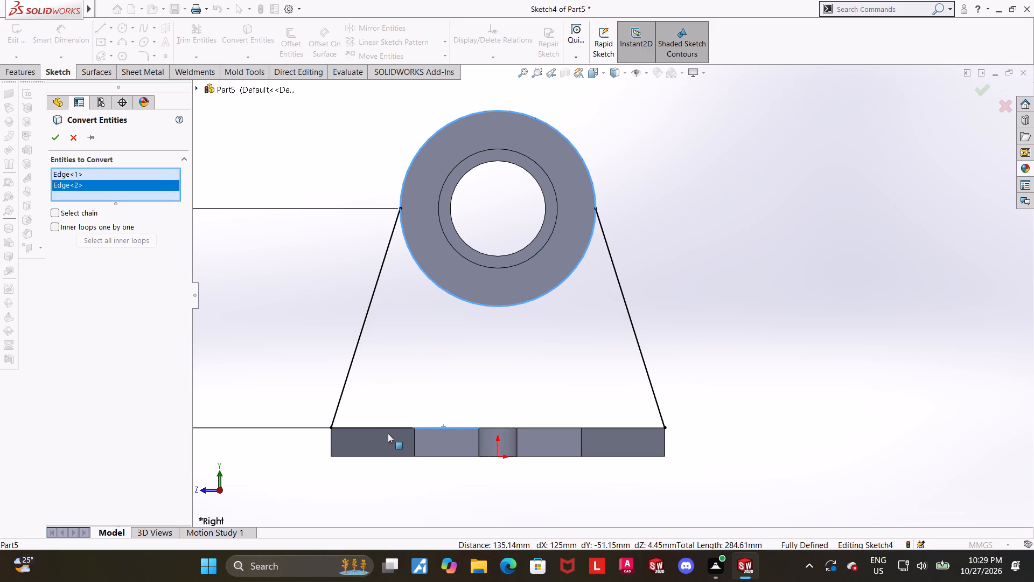
left_click(392, 428)
left_click(504, 427)
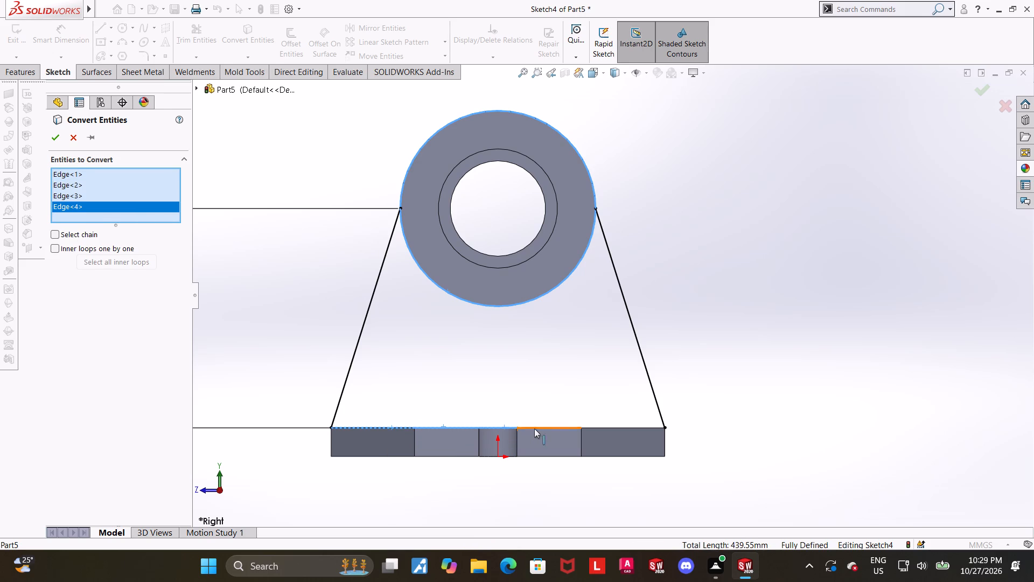
left_click(534, 428)
left_click(596, 428)
left_click(56, 136)
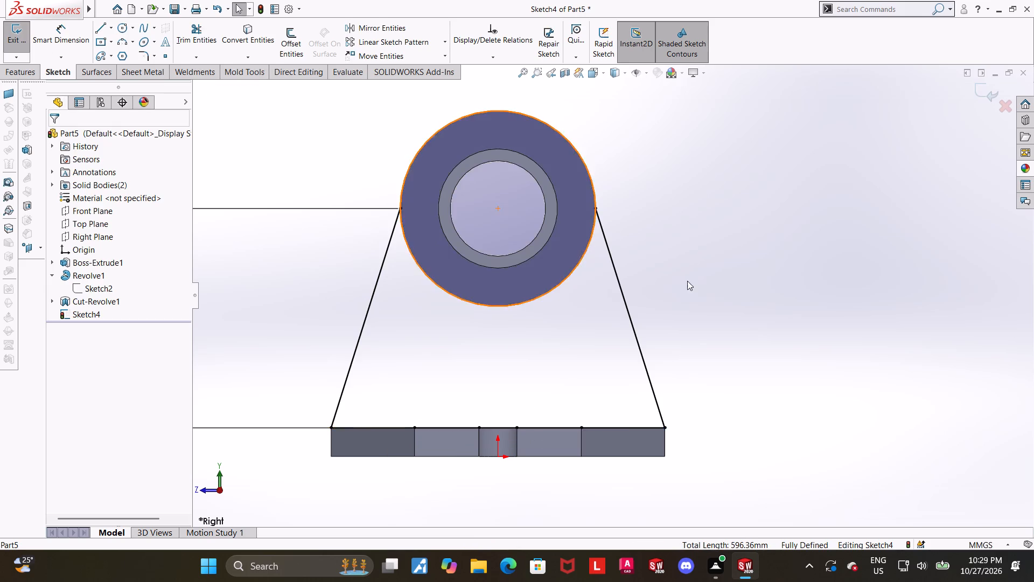
Trim away the upper arc of the converted circle, keeping the lower arc between the two side lines.
middle_click_drag(696, 286, 732, 336)
scroll(709, 329, "up", 1)
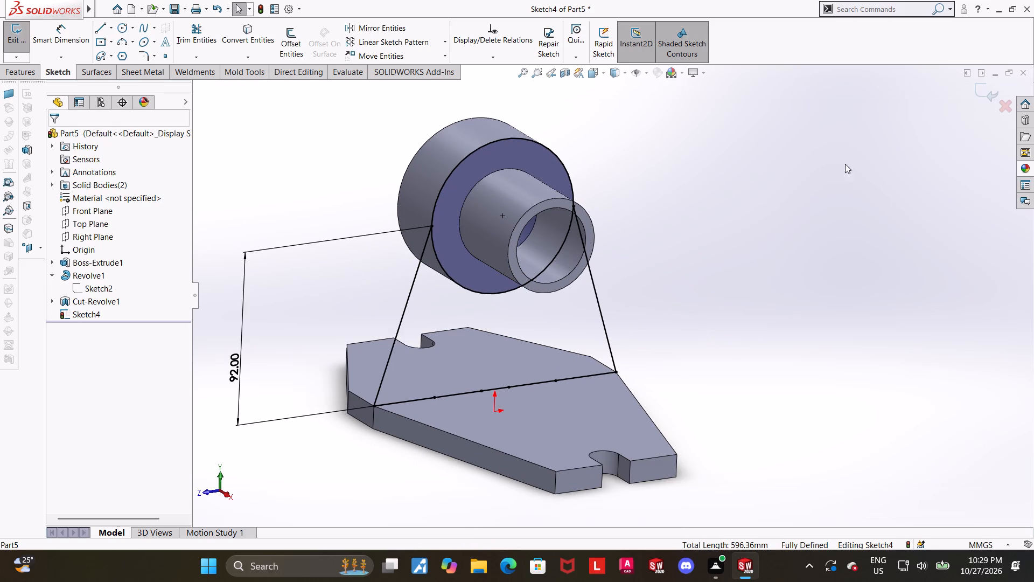
left_click(214, 32)
left_click_drag(533, 165, 519, 116)
scroll(550, 186, "up", 3)
scroll(509, 296, "down", 3)
middle_click_drag(550, 339, 622, 329)
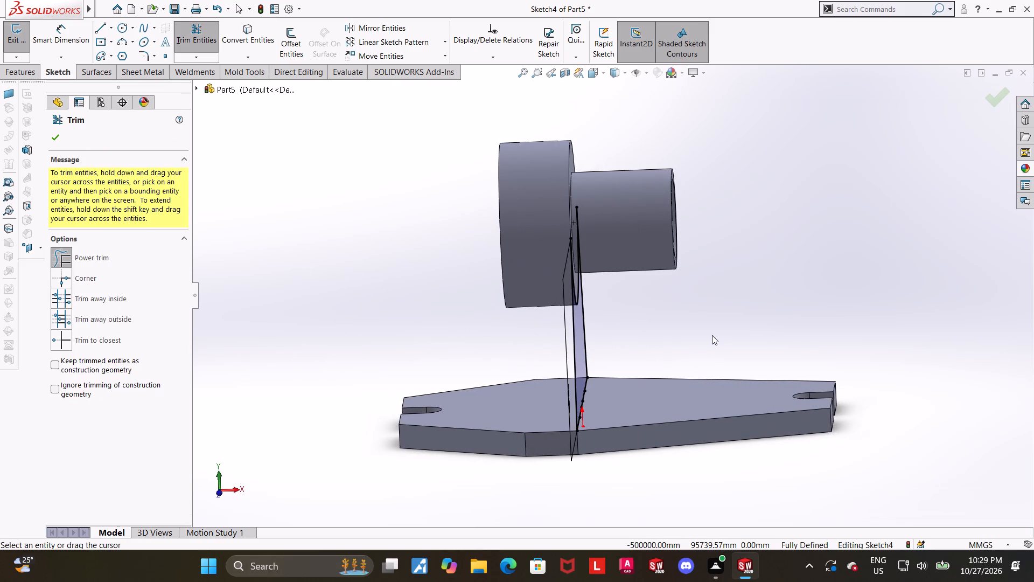
left_click(997, 91)
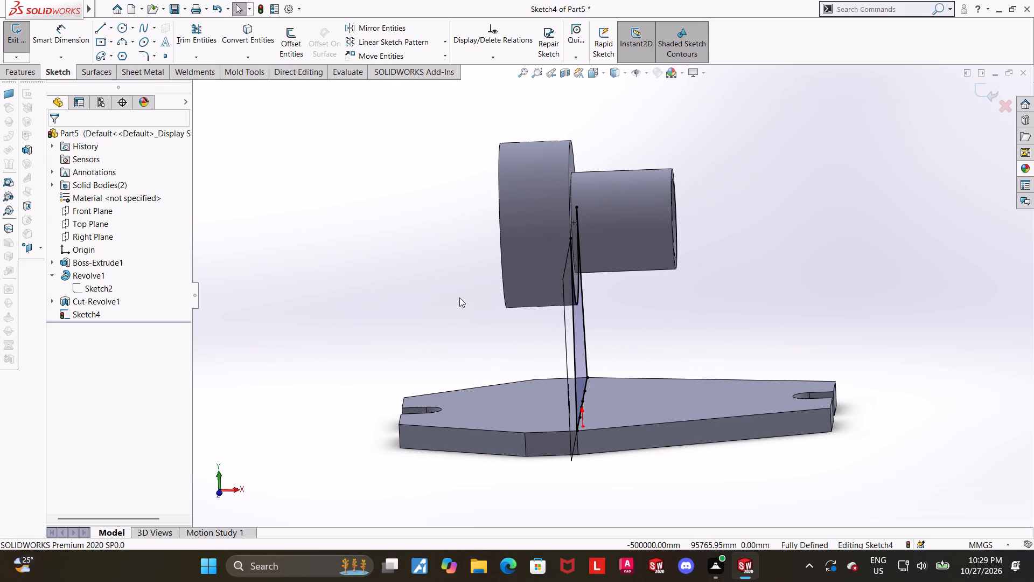
Exit the sketch and extrude the support profile 12 mm in the -X direction, starting from a 3 mm offset.
middle_click_drag(561, 276, 570, 271)
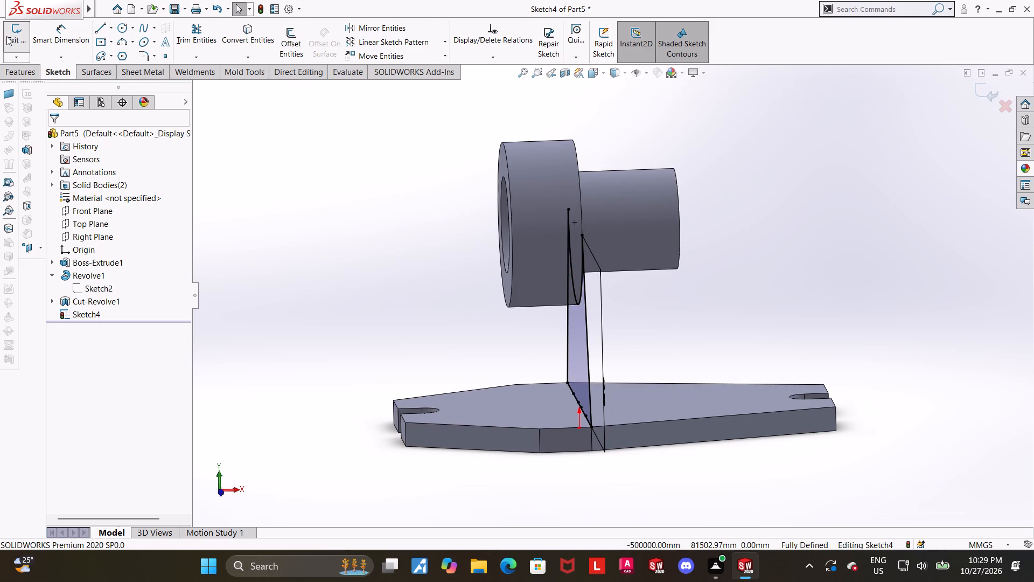
left_click(6, 36)
middle_click_drag(618, 320, 623, 340)
scroll(691, 344, "down", 2)
middle_click_drag(690, 334, 700, 358)
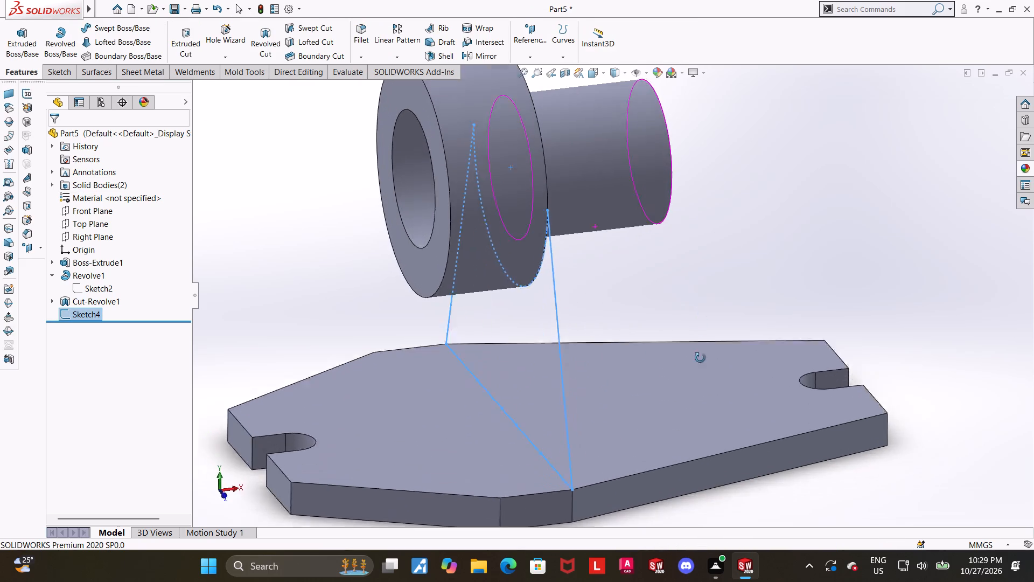
middle_click_drag(700, 358, 697, 375)
scroll(695, 377, "up", 3)
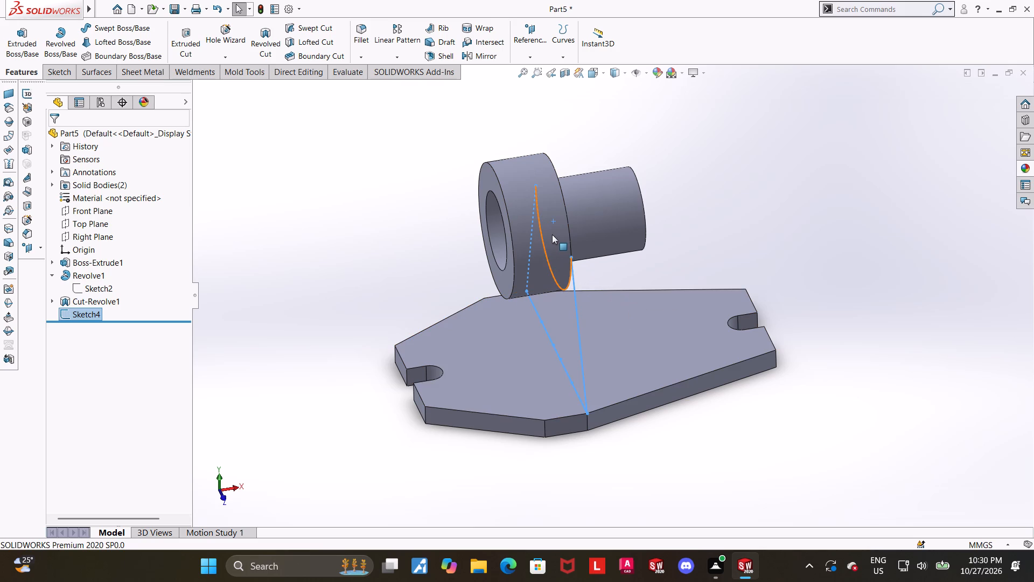
left_click(33, 40)
left_click(56, 212)
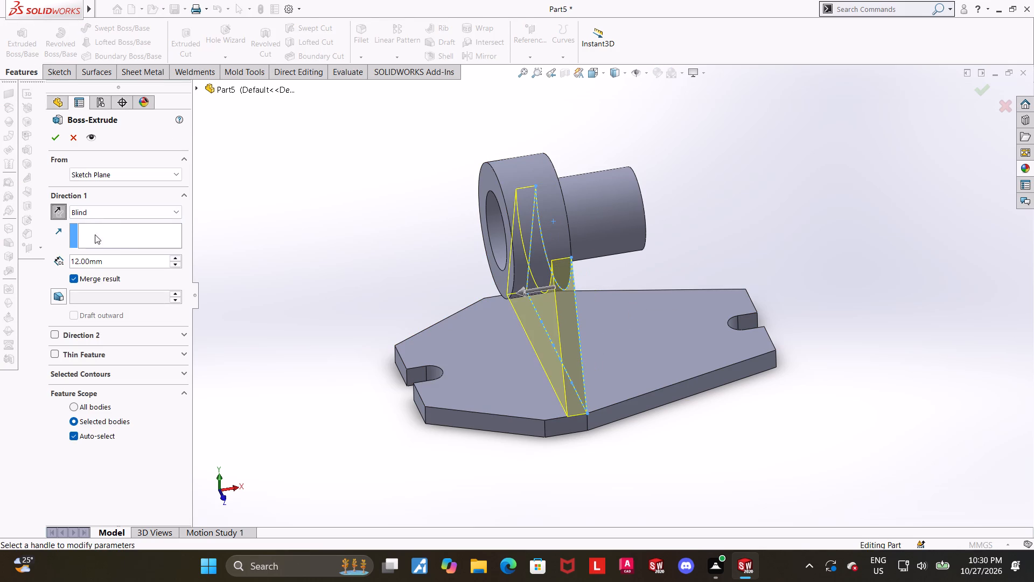
left_click(109, 178)
left_click(115, 212)
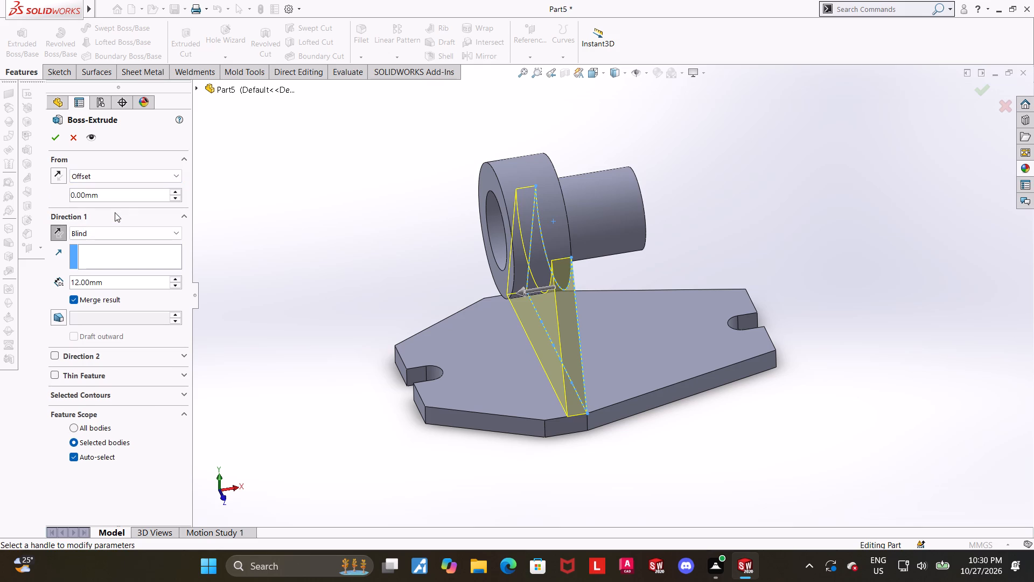
left_click_drag(114, 196, 51, 195)
key("3")
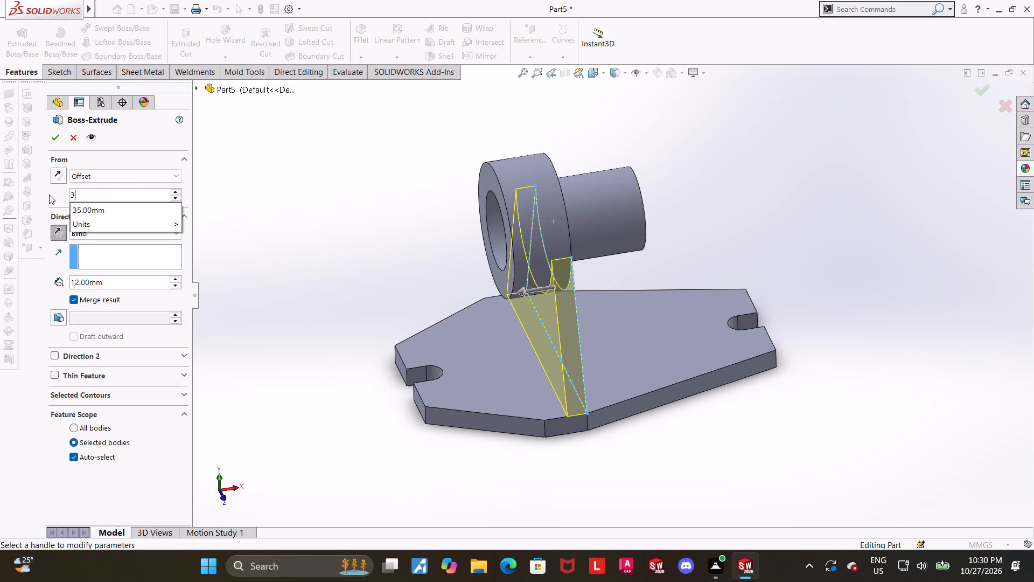
key("Return")
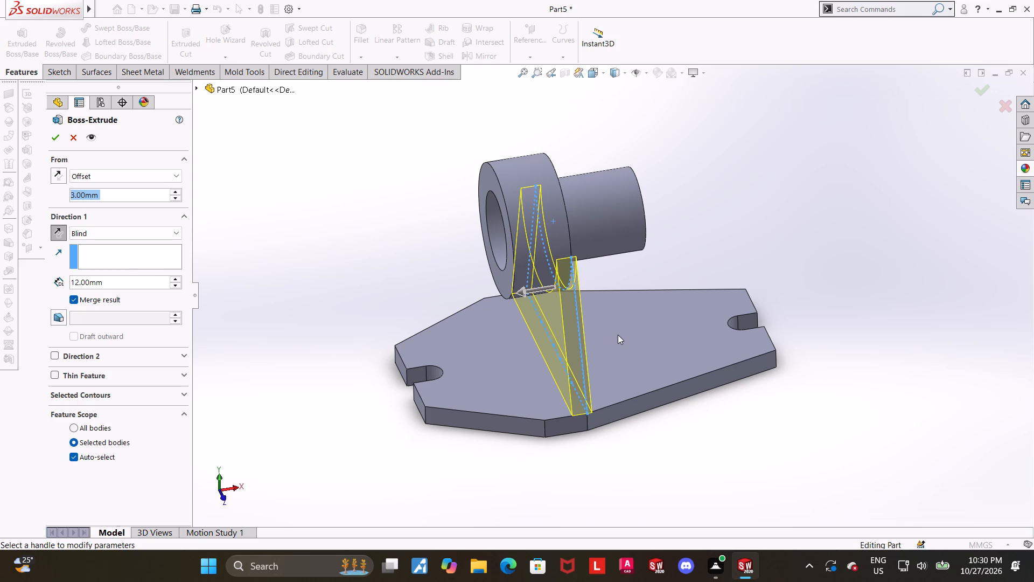
left_click(51, 140)
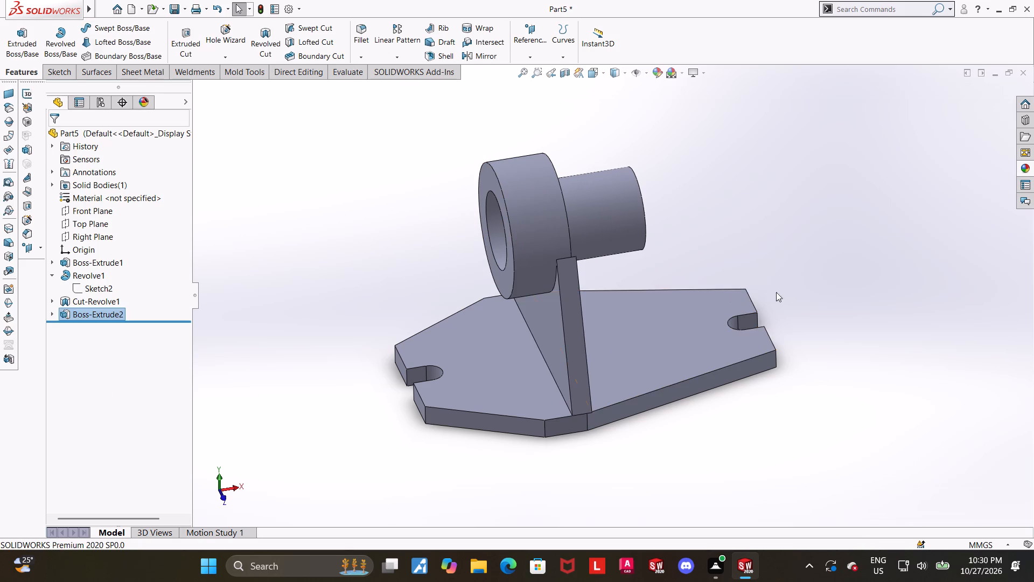
Edit the support extrusion to reverse its 3 mm start offset toward -X, keeping the 12 mm extrusion toward -X.
left_click(809, 285)
middle_click_drag(807, 287, 790, 301)
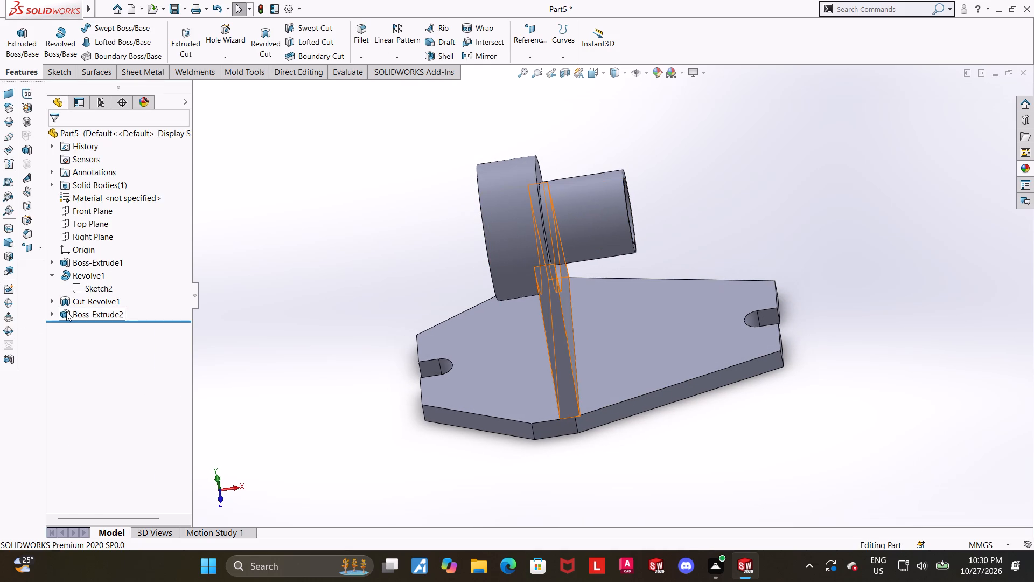
left_click(68, 311)
left_click(73, 278)
middle_click_drag(390, 327, 403, 325)
middle_click_drag(233, 308, 250, 310)
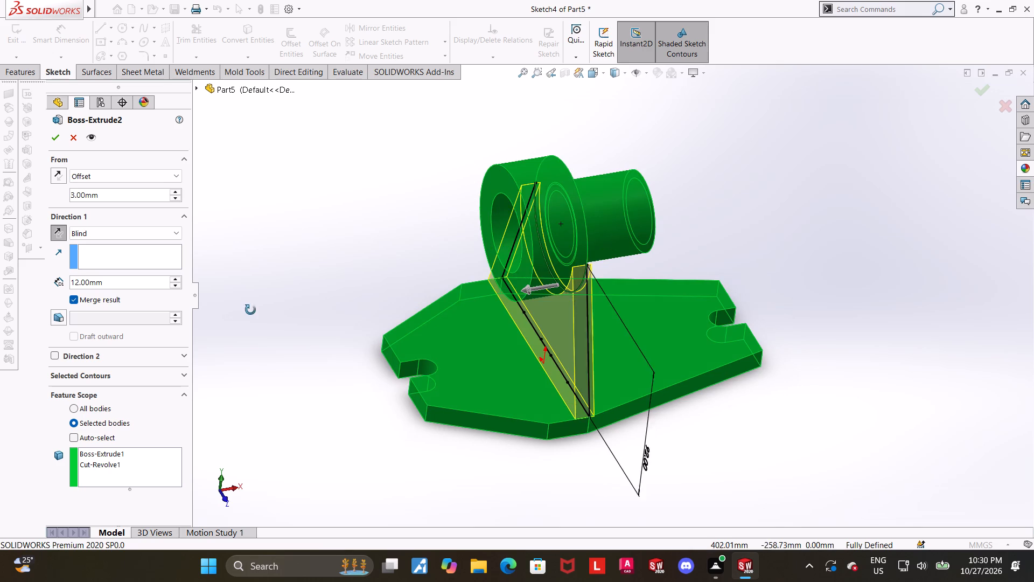
middle_click_drag(250, 310, 251, 310)
left_click(55, 233)
left_click(55, 233)
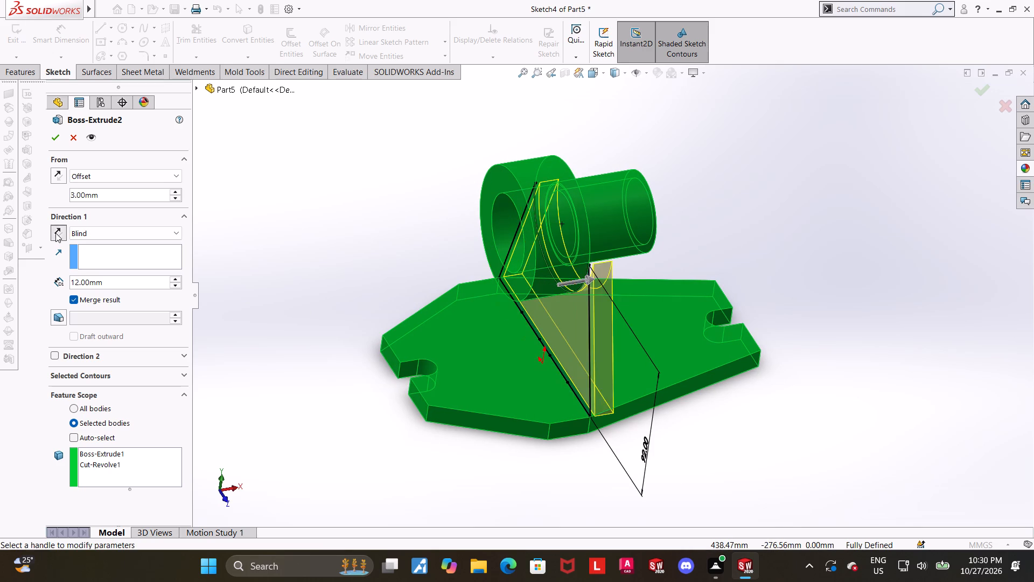
left_click(60, 180)
middle_click_drag(191, 226, 159, 238)
middle_click_drag(390, 231, 373, 241)
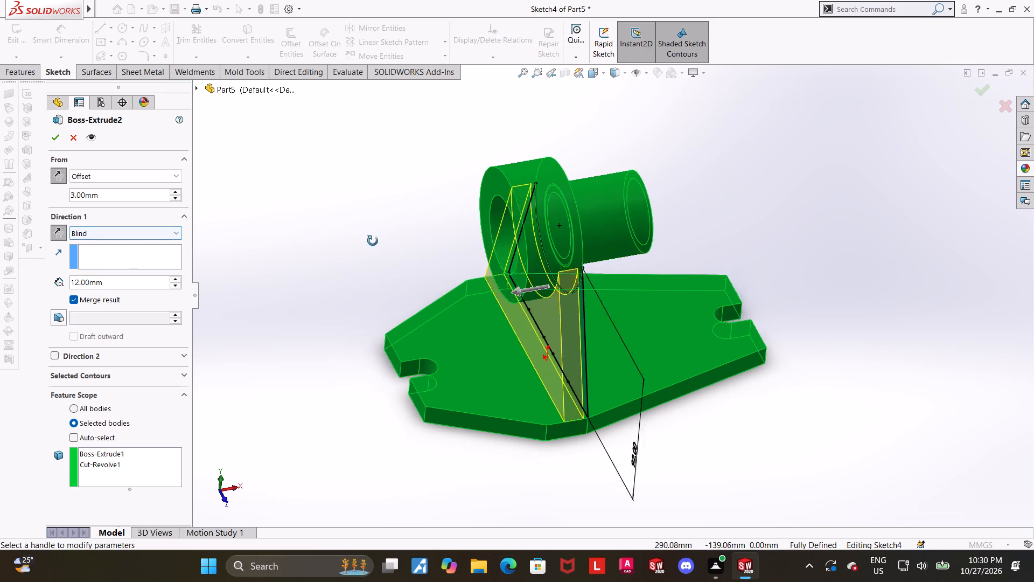
middle_click_drag(373, 241, 371, 243)
left_click(47, 142)
left_click(51, 138)
left_click(378, 174)
Examine the support and where it meets the plate and the larger cylinder from several angles.
middle_click_drag(372, 190, 371, 191)
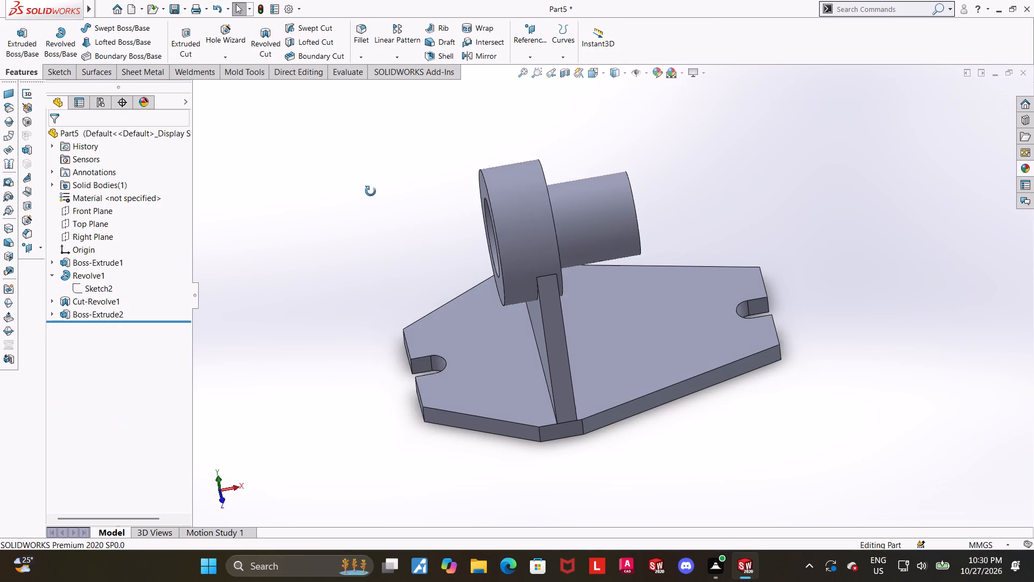
middle_click_drag(371, 191, 400, 192)
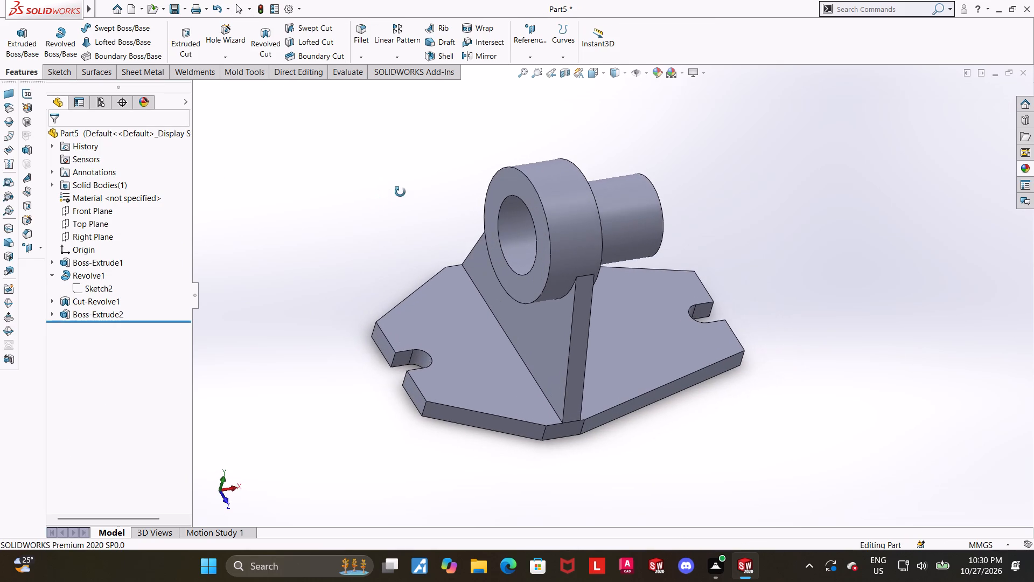
middle_click_drag(400, 192, 402, 191)
middle_click_drag(836, 400, 843, 325)
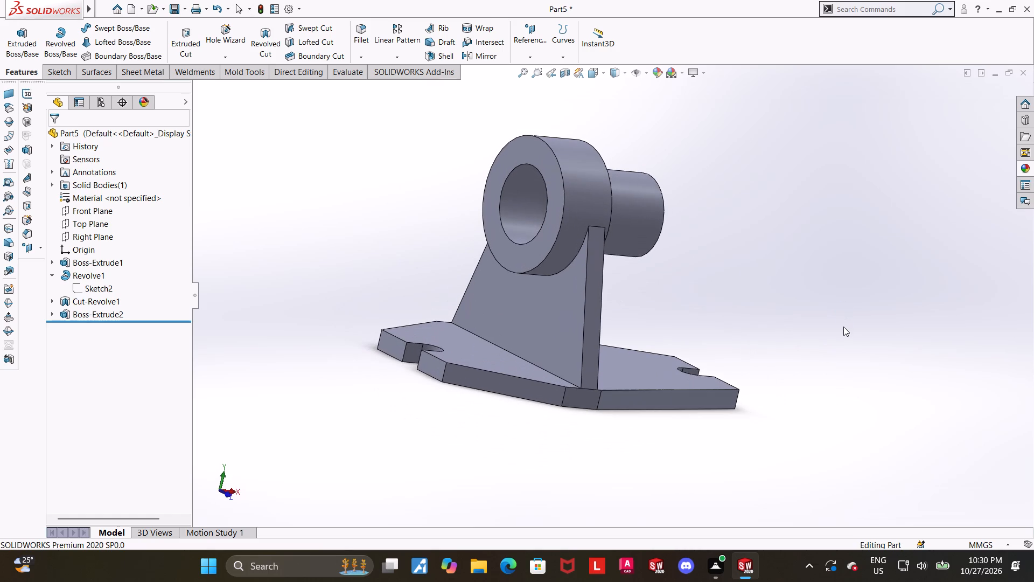
middle_click_drag(822, 349, 819, 356)
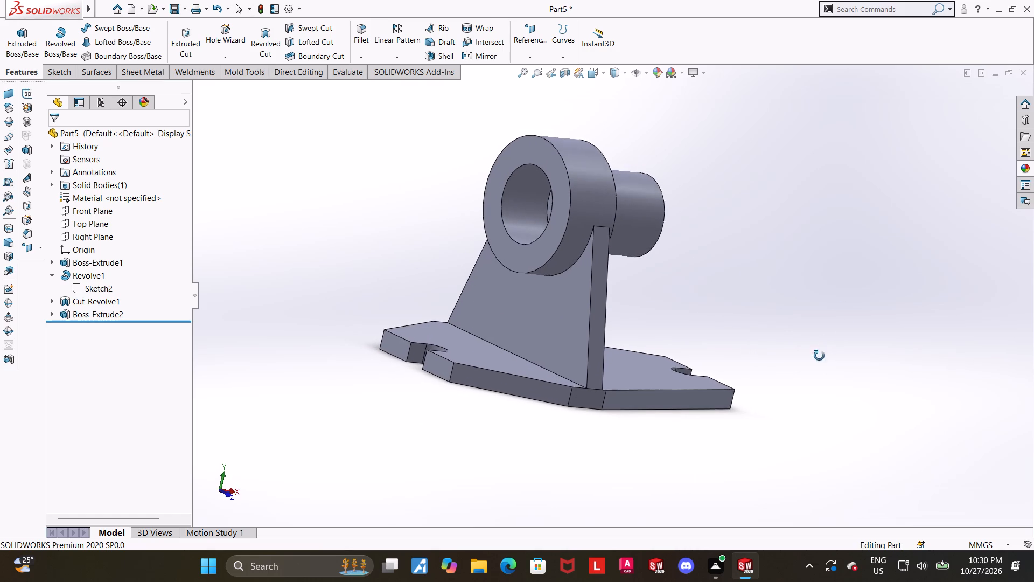
middle_click_drag(819, 356, 810, 348)
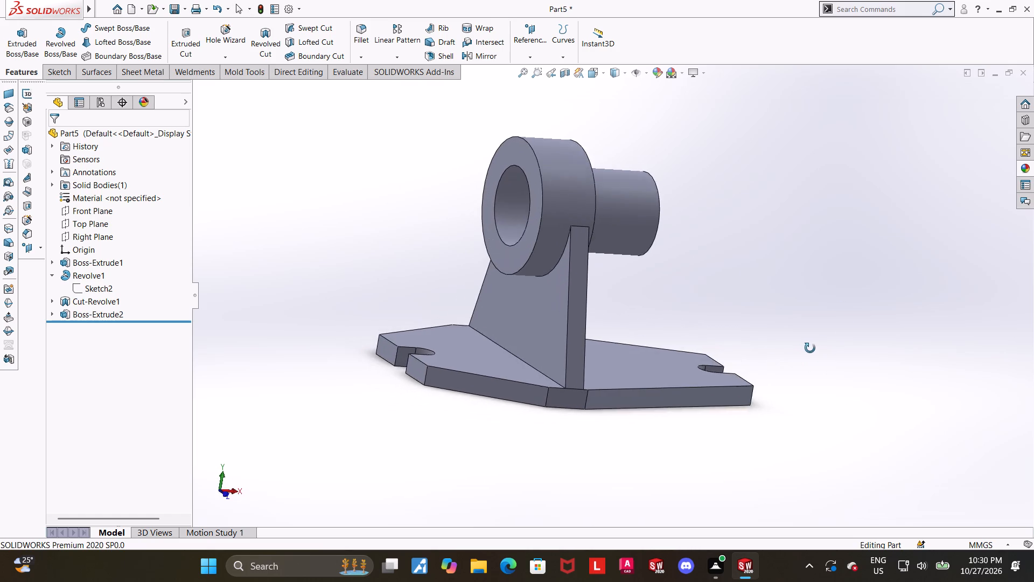
middle_click_drag(810, 348, 830, 389)
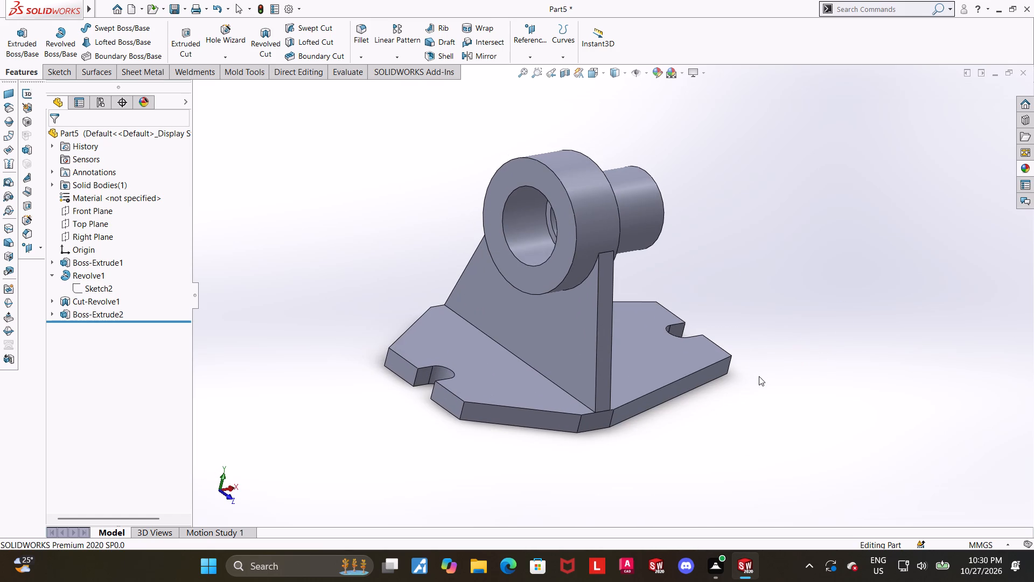
middle_click_drag(674, 369, 680, 404)
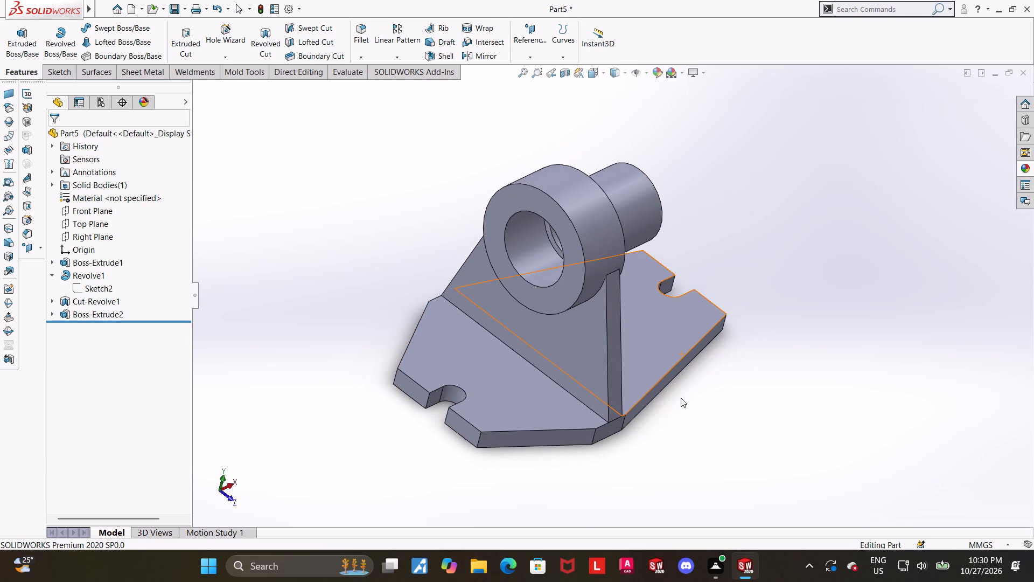
middle_click_drag(679, 386, 669, 359)
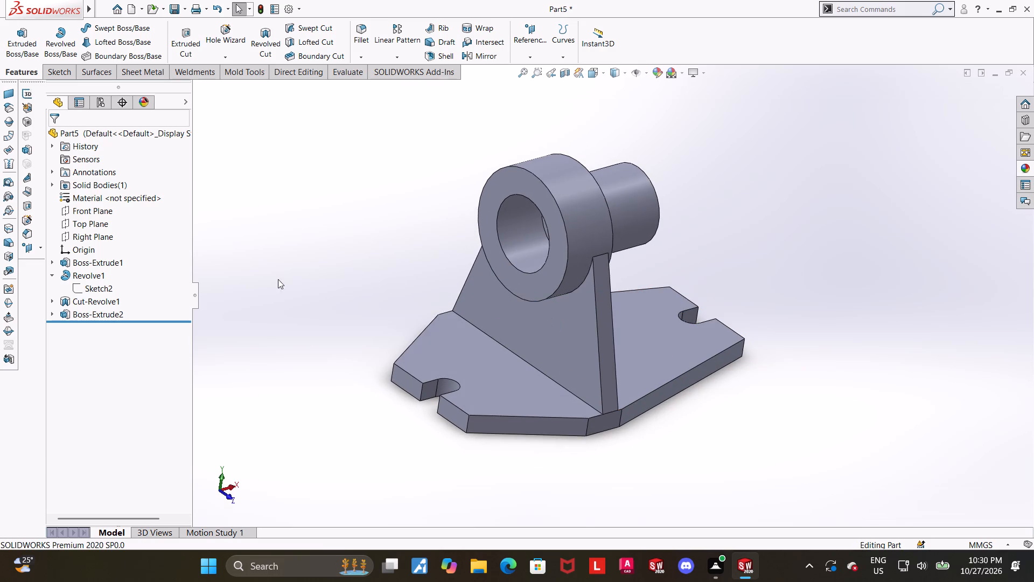
On the Front Plane, sketch a sloped line about 53 mm long from the larger cylinder's lower -X corner to the plate's top edge.
left_click(89, 207)
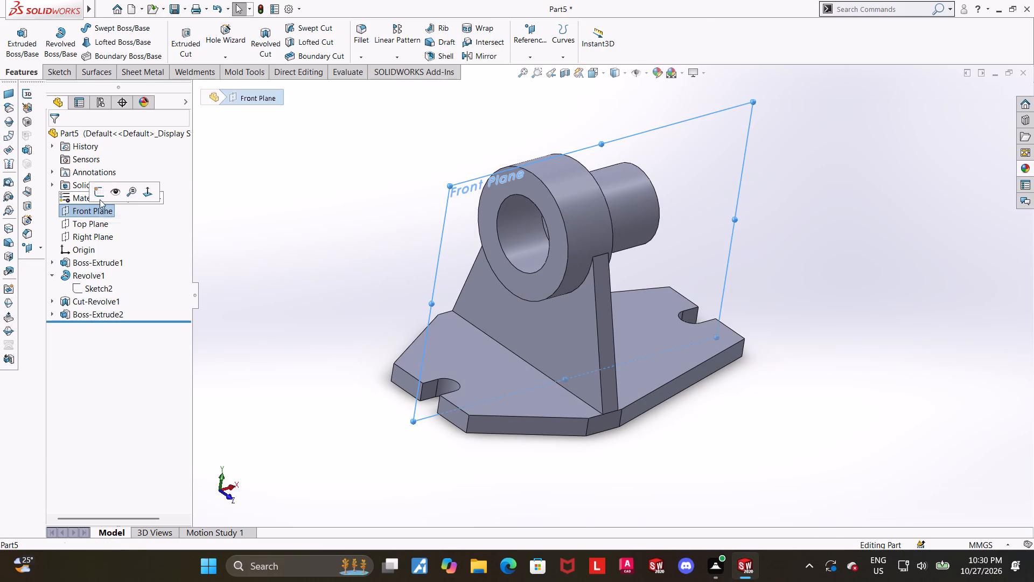
left_click(102, 197)
left_click(95, 323)
left_click(116, 313)
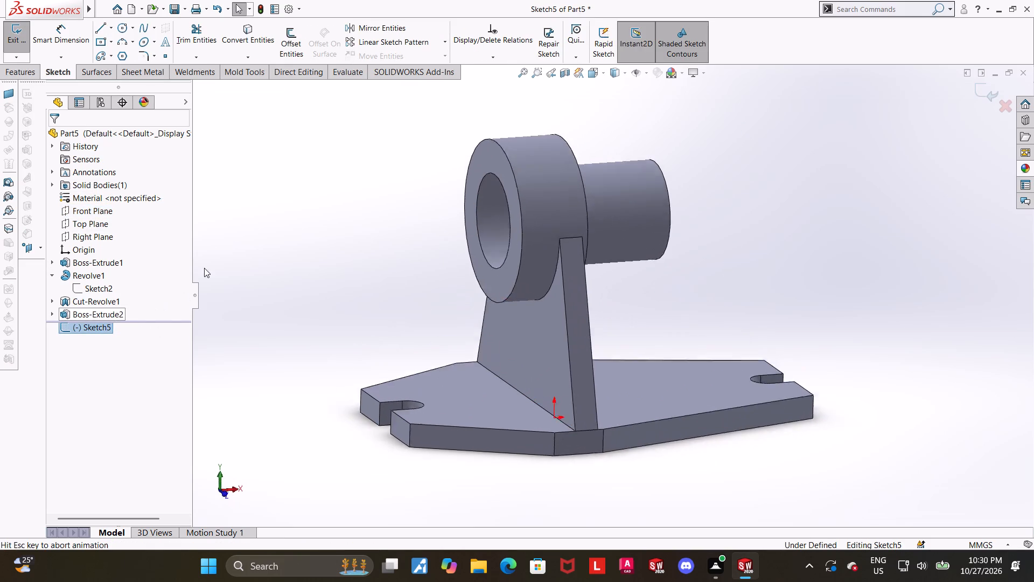
left_click(97, 37)
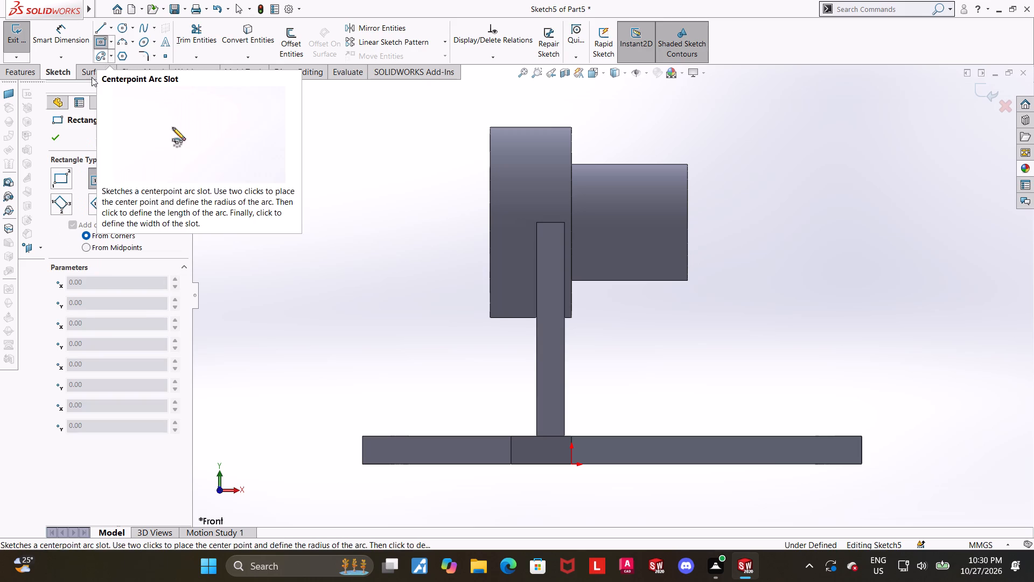
key("Escape")
left_click(96, 30)
scroll(389, 235, "up", 2)
scroll(484, 267, "down", 1)
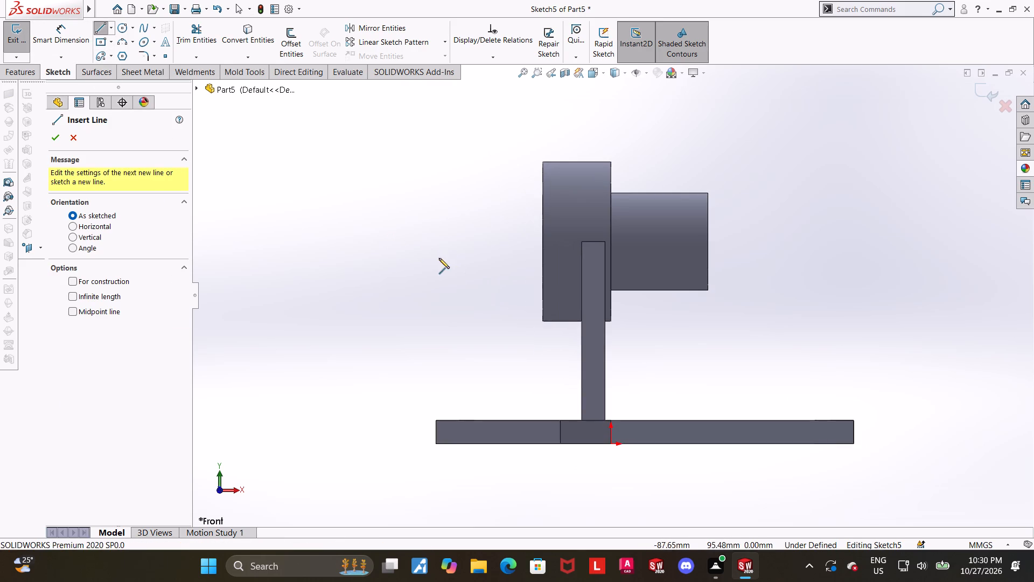
left_click(544, 322)
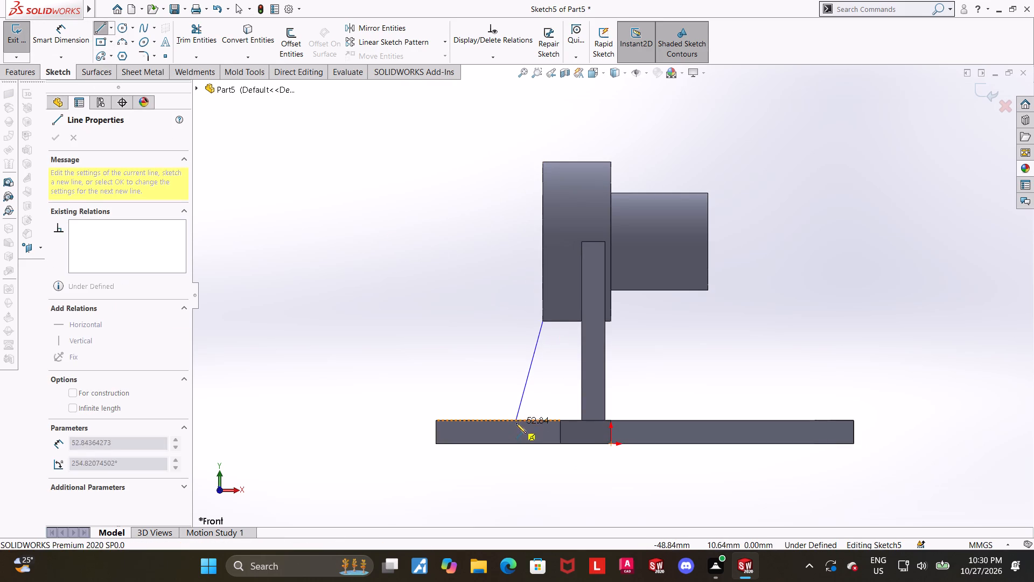
left_click(516, 419)
key("Escape")
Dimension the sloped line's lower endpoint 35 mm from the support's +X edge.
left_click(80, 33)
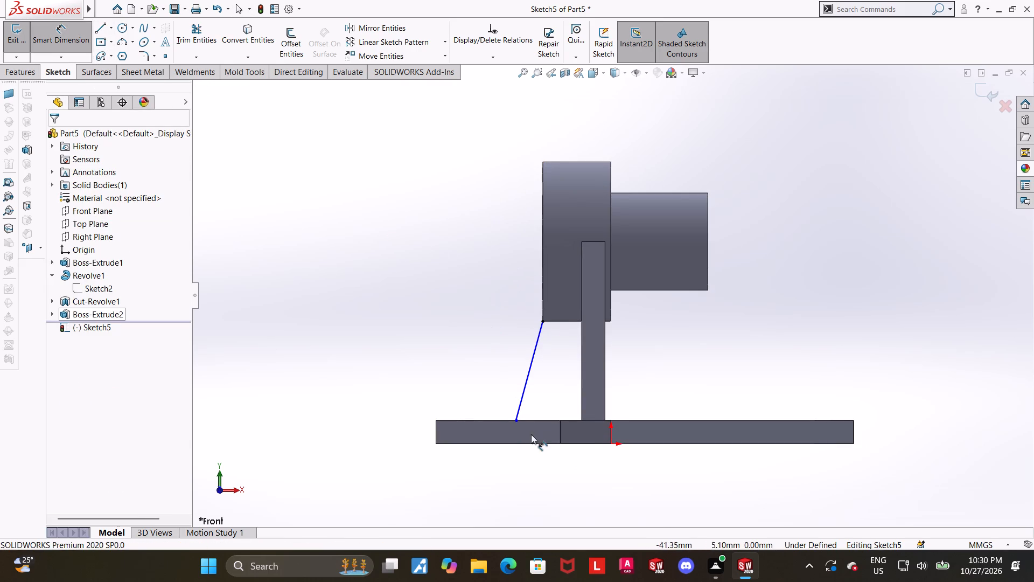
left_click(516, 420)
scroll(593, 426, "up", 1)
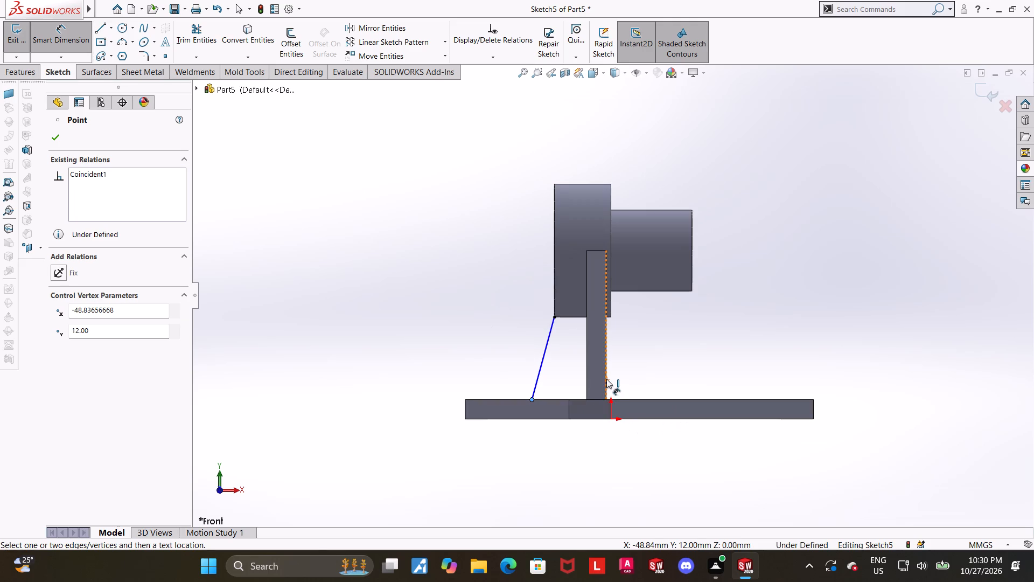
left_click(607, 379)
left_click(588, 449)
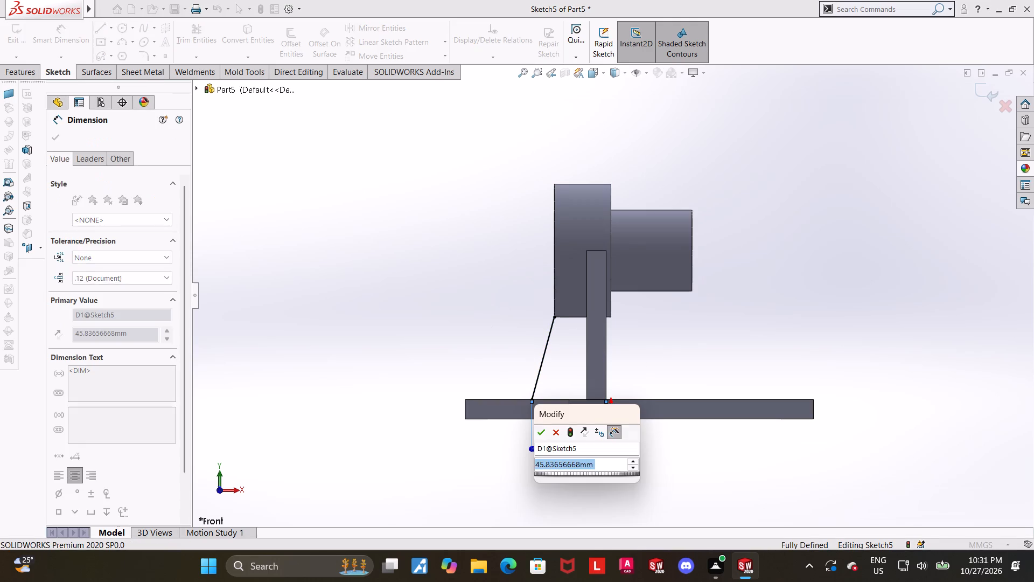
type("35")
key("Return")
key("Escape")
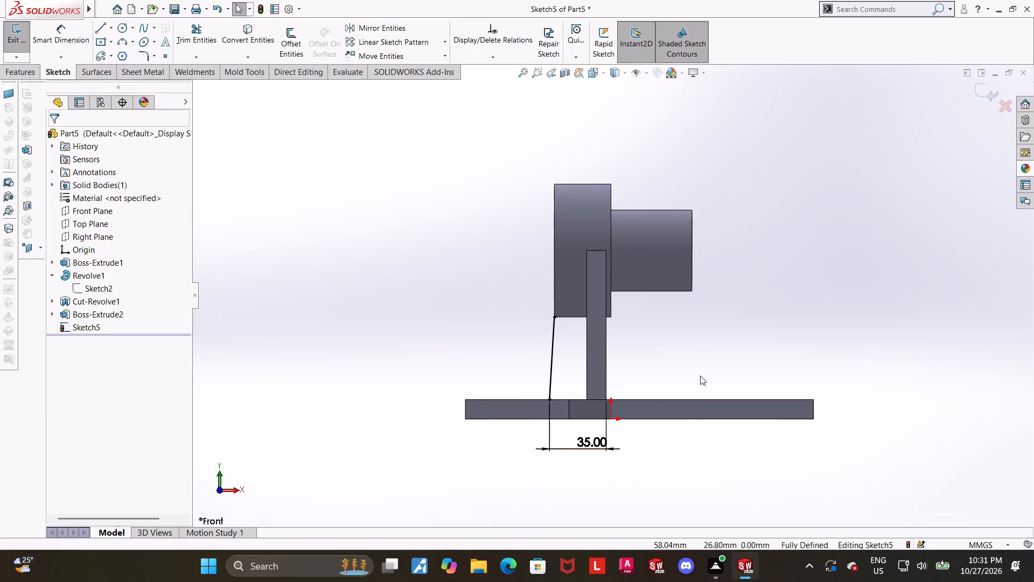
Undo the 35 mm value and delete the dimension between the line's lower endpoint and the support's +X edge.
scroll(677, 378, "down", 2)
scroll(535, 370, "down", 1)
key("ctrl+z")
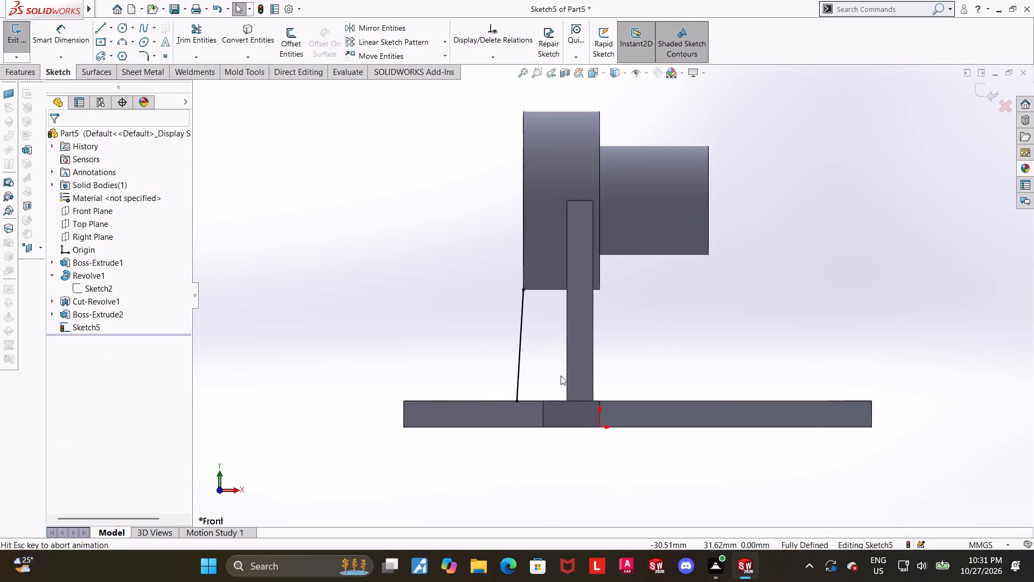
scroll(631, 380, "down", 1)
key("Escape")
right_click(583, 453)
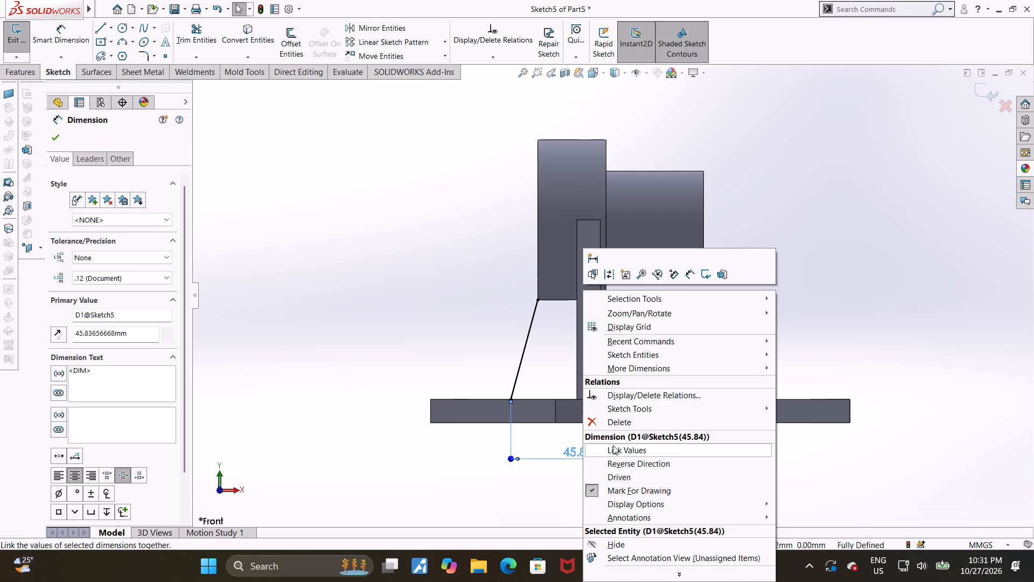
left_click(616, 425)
Dimension the sloped line's lower endpoint 35 mm from the support's -X edge and exit the sketch.
scroll(649, 394, "down", 3)
left_click(78, 50)
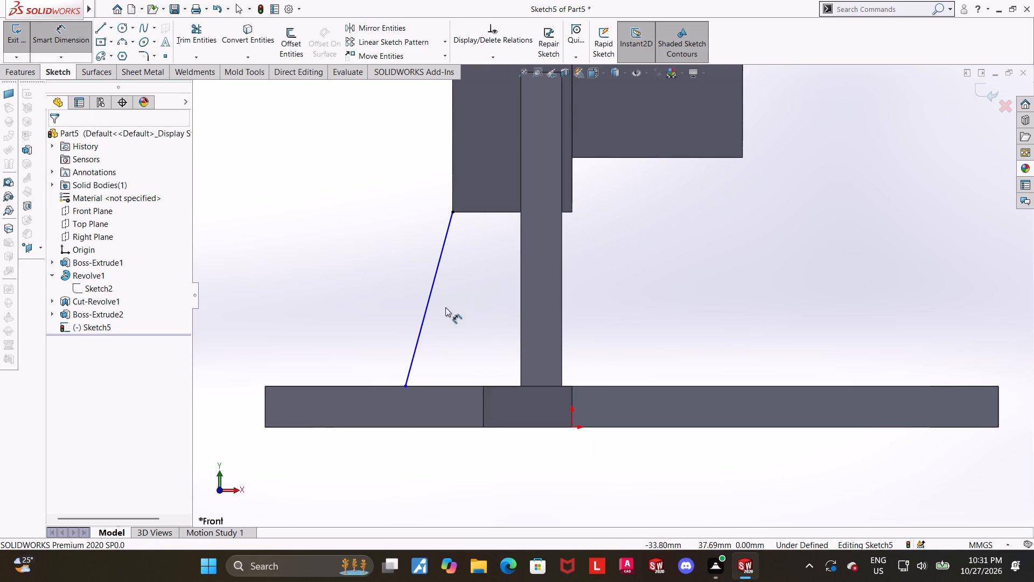
left_click(403, 388)
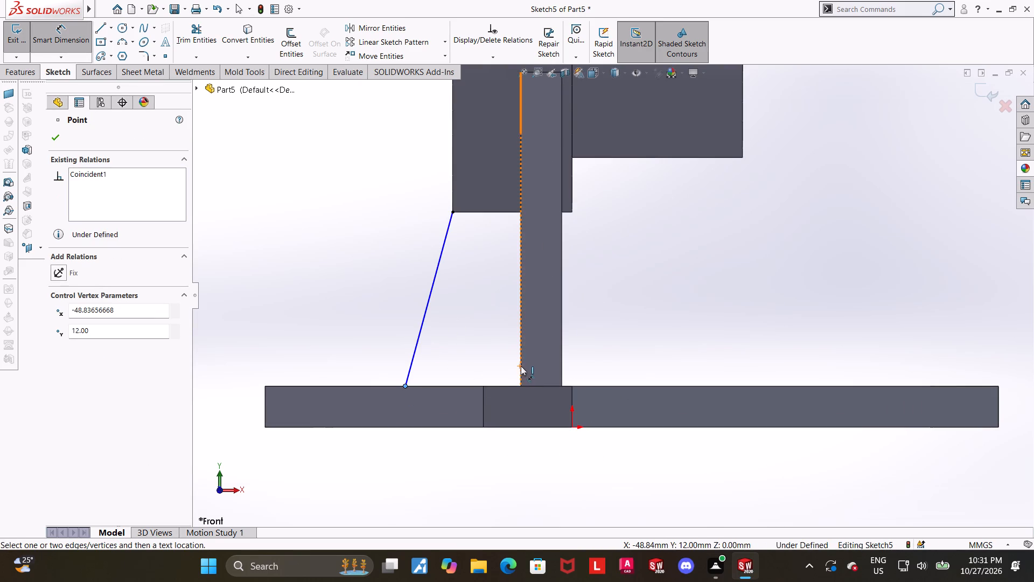
left_click(521, 366)
left_click(489, 454)
type("35")
key("Return")
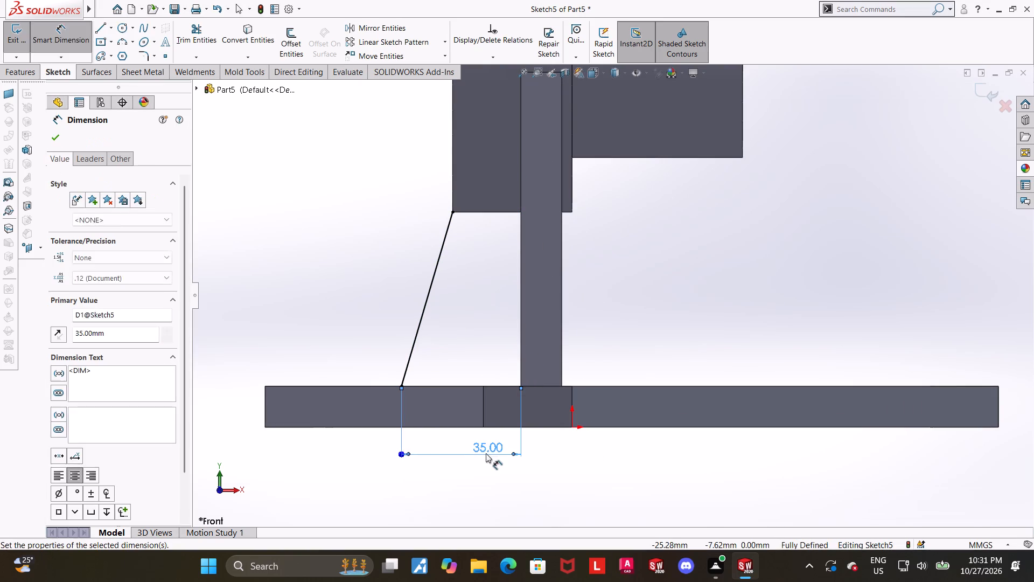
key("Escape")
scroll(809, 339, "up", 3)
left_click(987, 86)
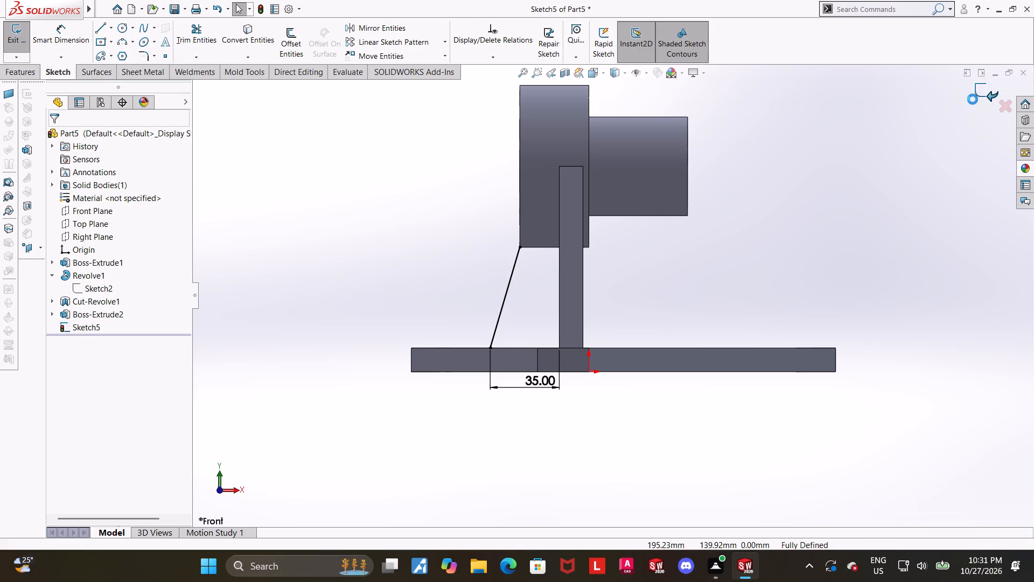
Create a 12 mm thick rib from the sloped line under the larger cylinder, filling the material toward the support.
middle_click_drag(711, 210, 739, 271)
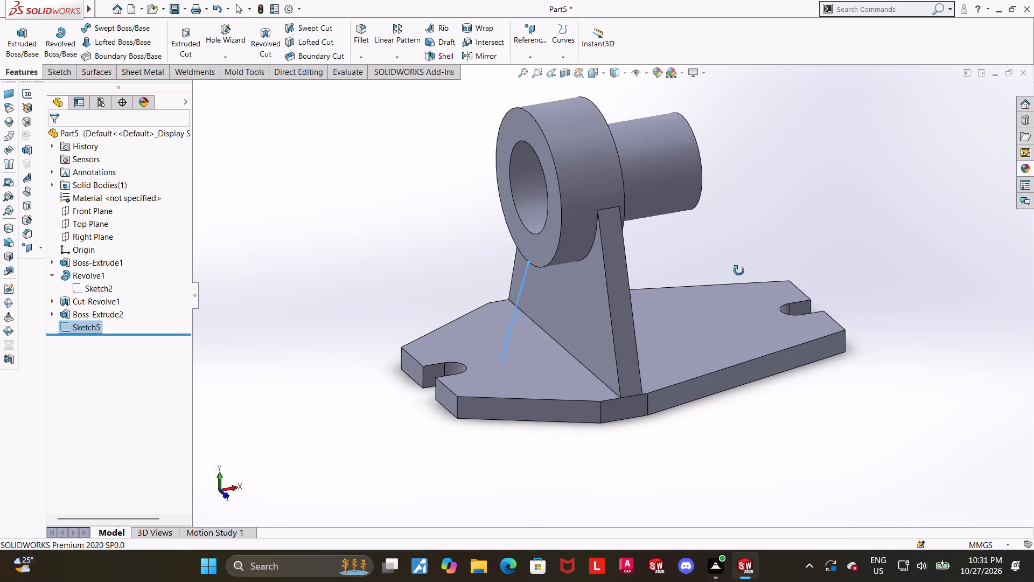
middle_click_drag(739, 271, 736, 273)
left_click(34, 45)
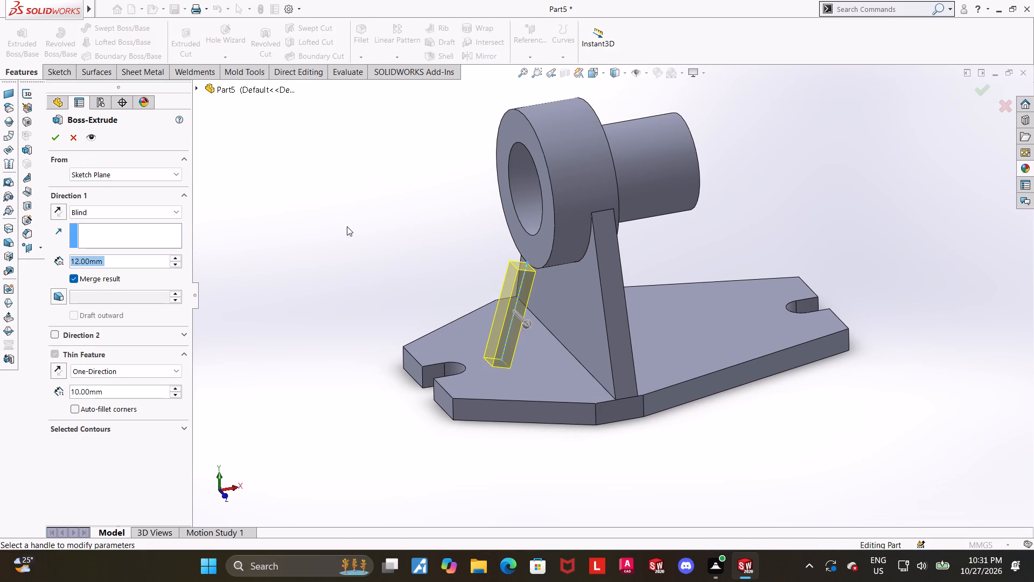
left_click(72, 144)
left_click(432, 27)
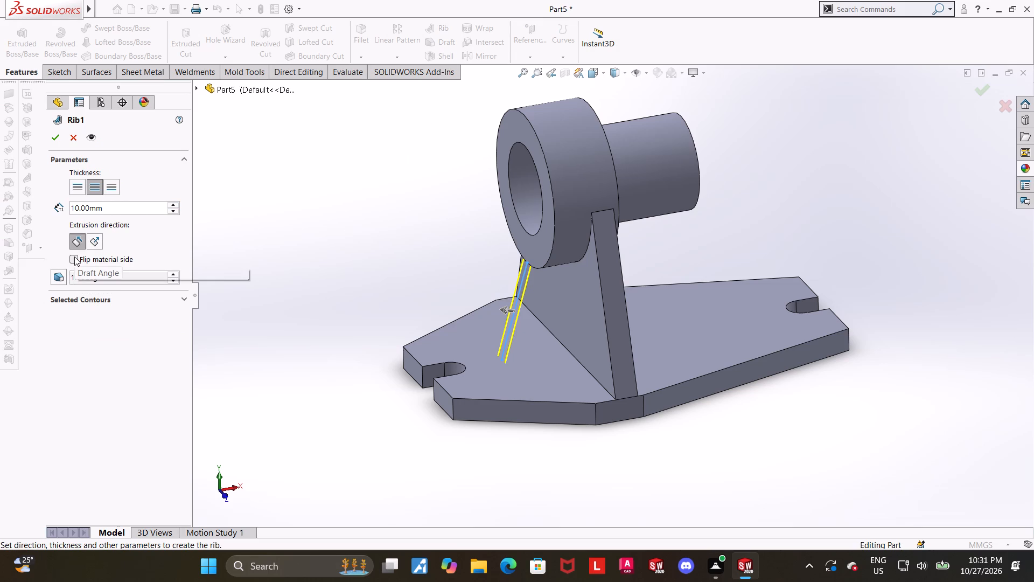
left_click(125, 205)
left_click_drag(130, 211, 56, 200)
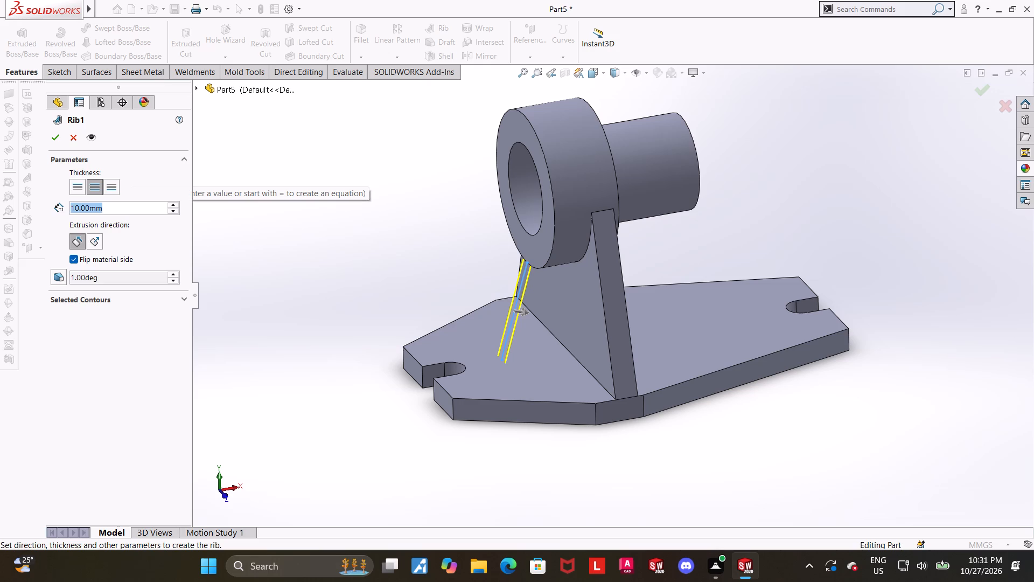
left_click_drag(56, 200, 30, 200)
type("12")
key("Return")
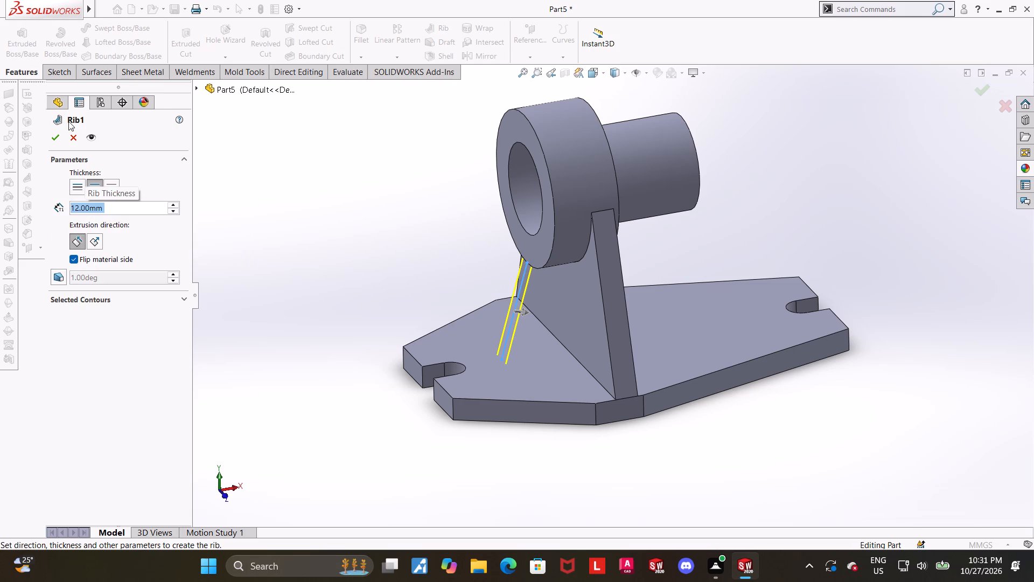
left_click(52, 140)
left_click(395, 309)
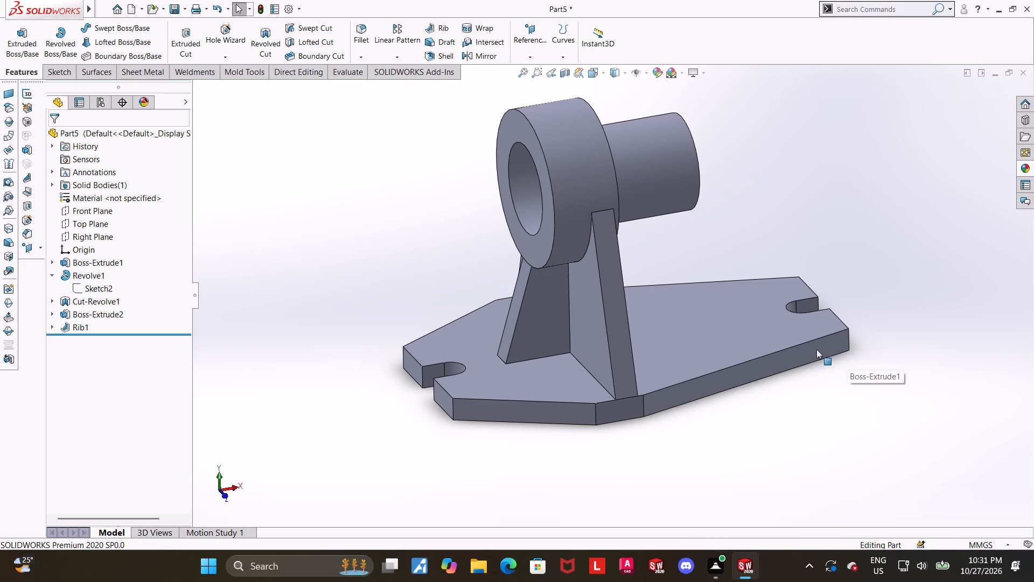
On the Front Plane, sketch a sloped line about 81 mm long from the smaller cylinder's lower +X corner to the plate's top edge.
middle_click_drag(809, 349, 767, 361)
middle_click_drag(738, 318, 740, 322)
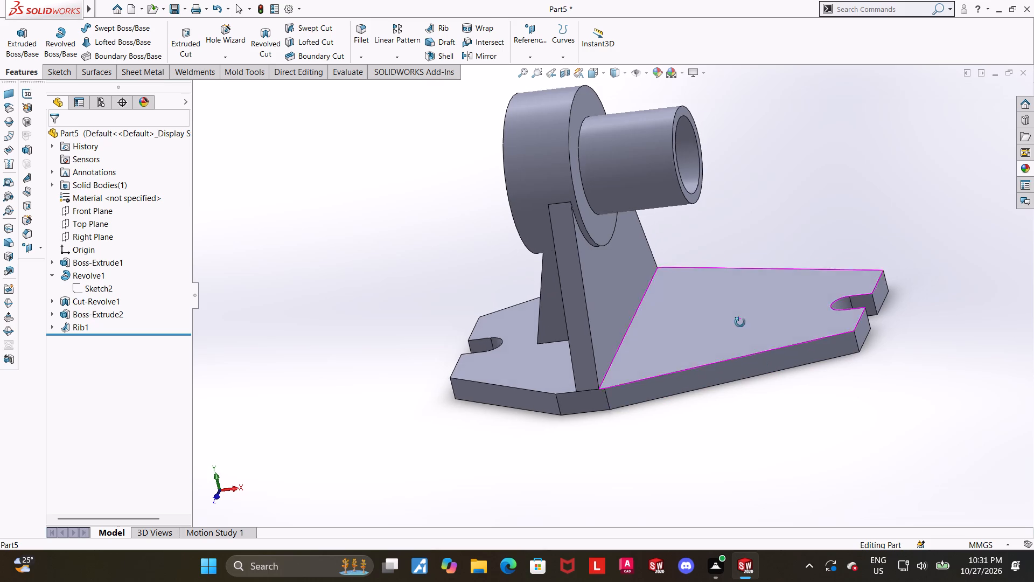
middle_click_drag(740, 322, 759, 335)
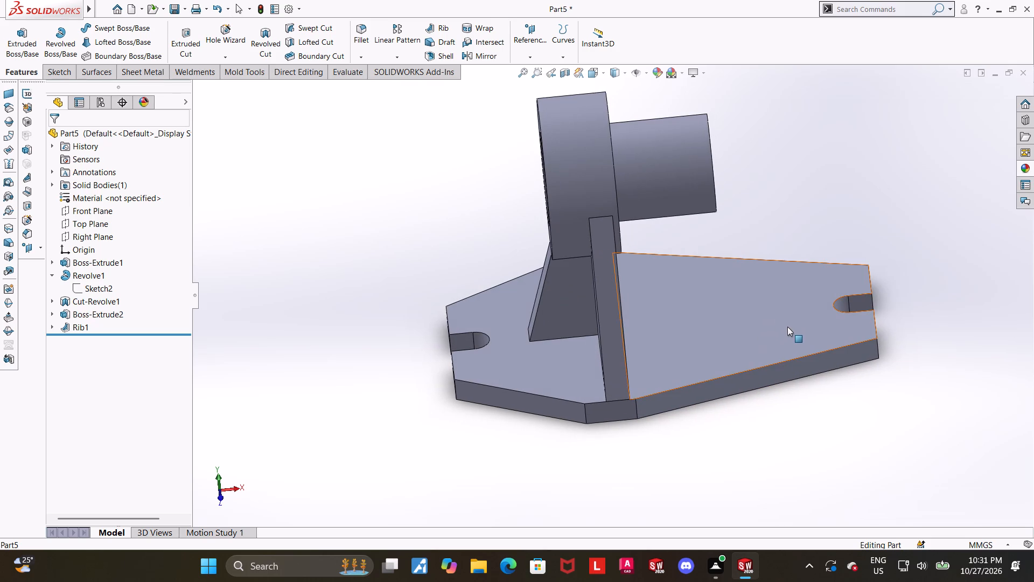
scroll(790, 297, "down", 1)
scroll(283, 203, "up", 2)
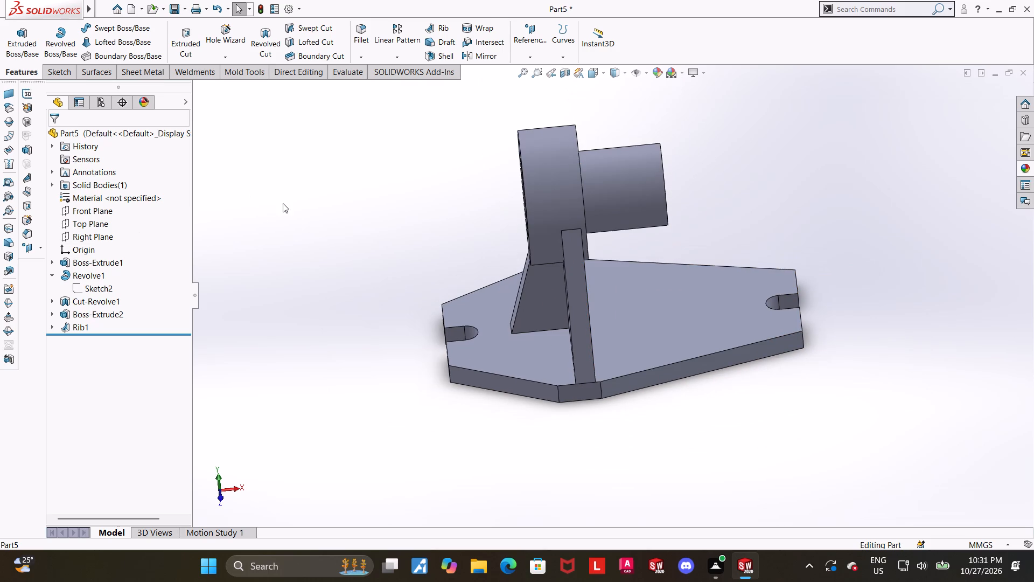
left_click(96, 215)
left_click(109, 196)
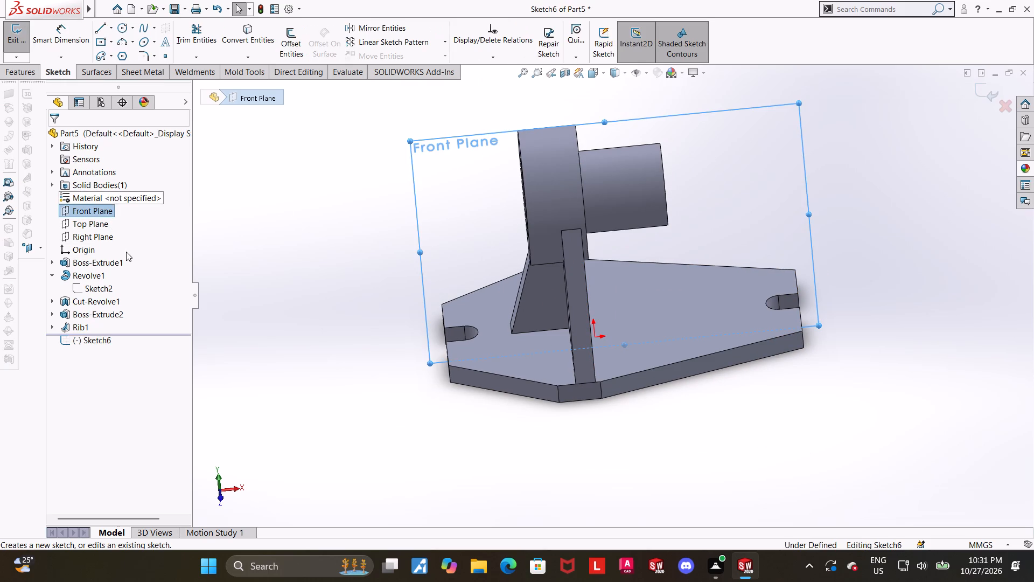
left_click(99, 338)
left_click(130, 315)
left_click(110, 25)
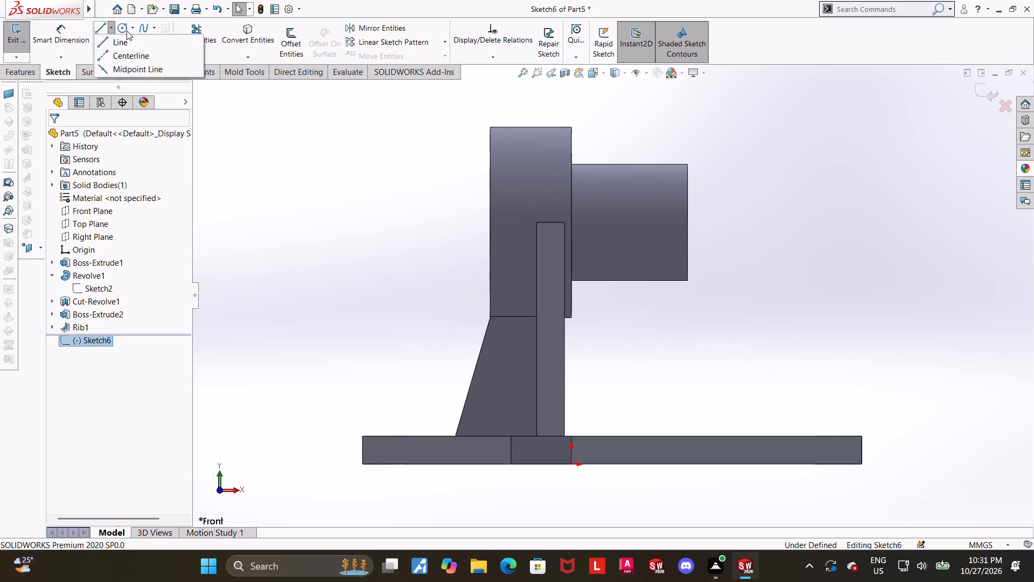
left_click(103, 23)
scroll(696, 223, "up", 2)
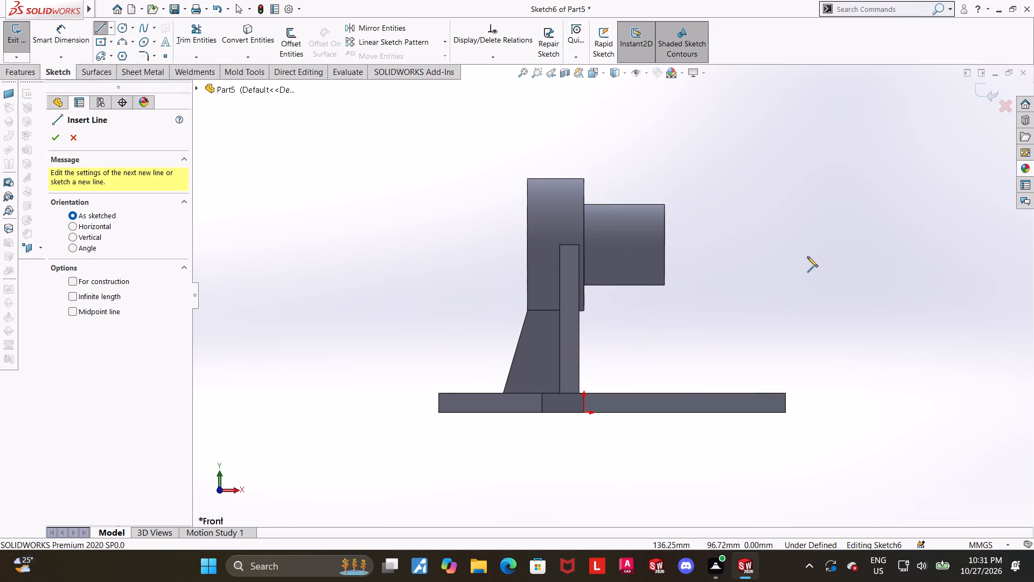
left_click(664, 285)
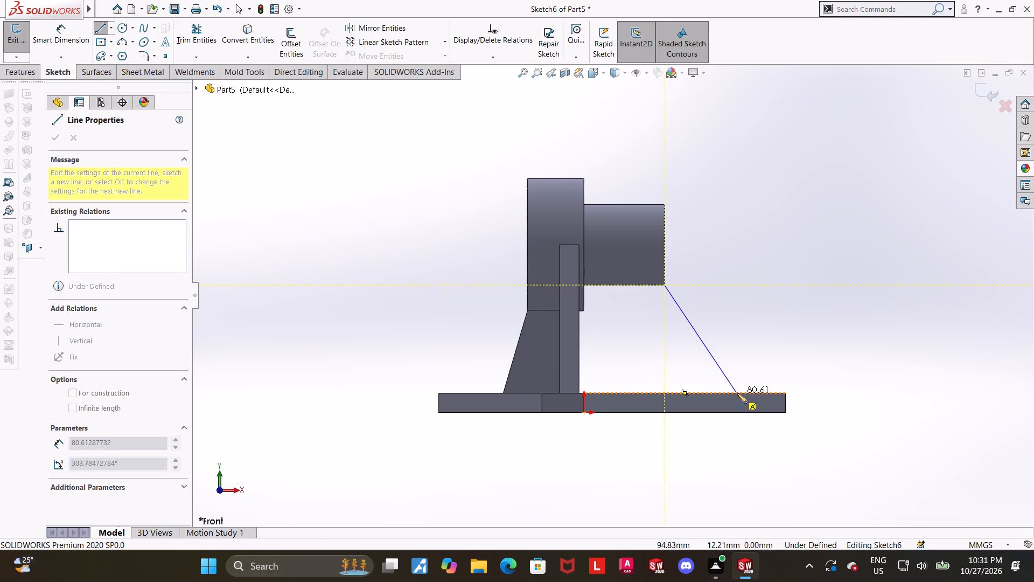
key("Escape")
Dimension the new sloped line's lower endpoint 40 mm from the plate's +X edge and exit the sketch.
left_click(65, 32)
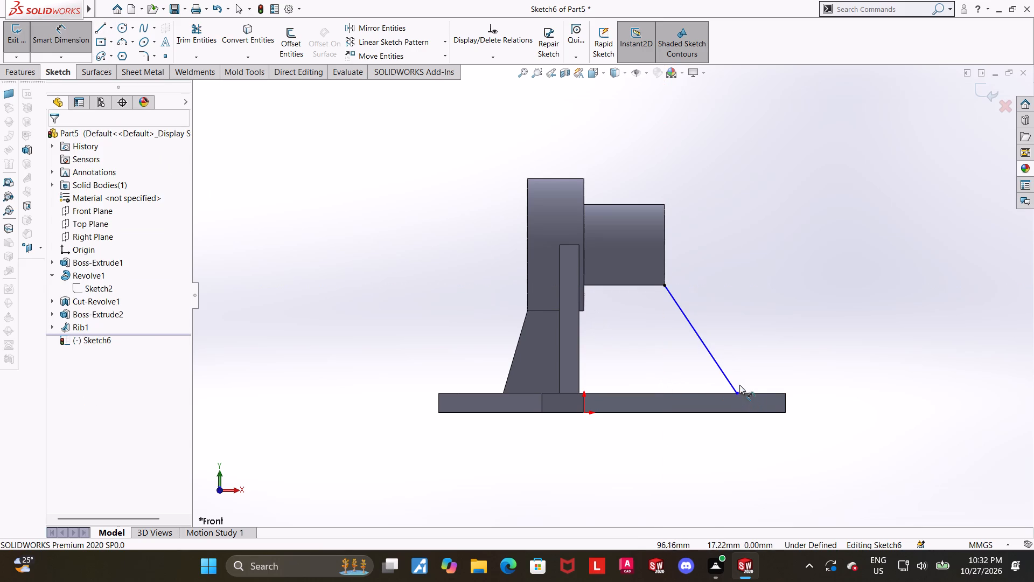
left_click(738, 393)
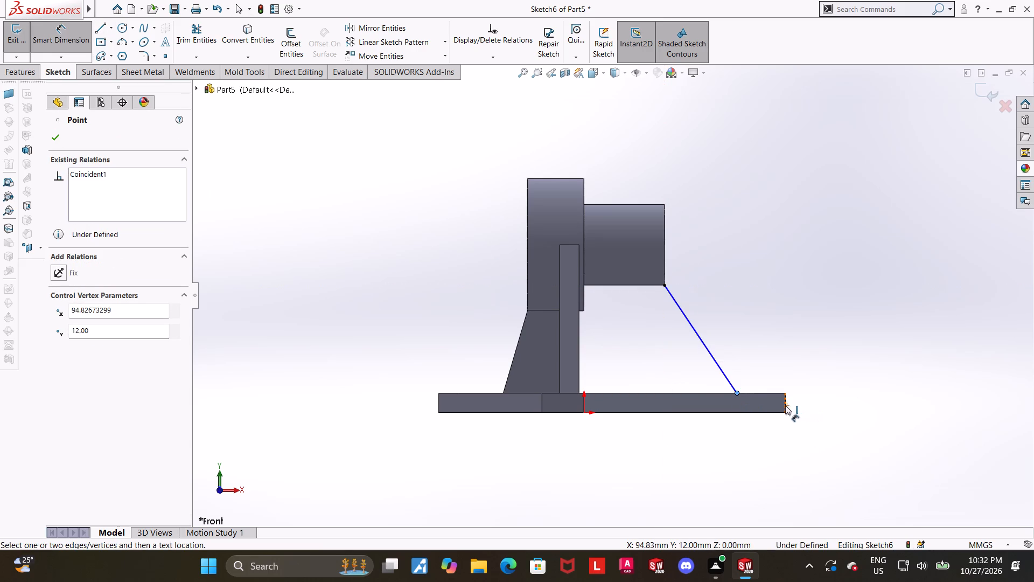
left_click(785, 405)
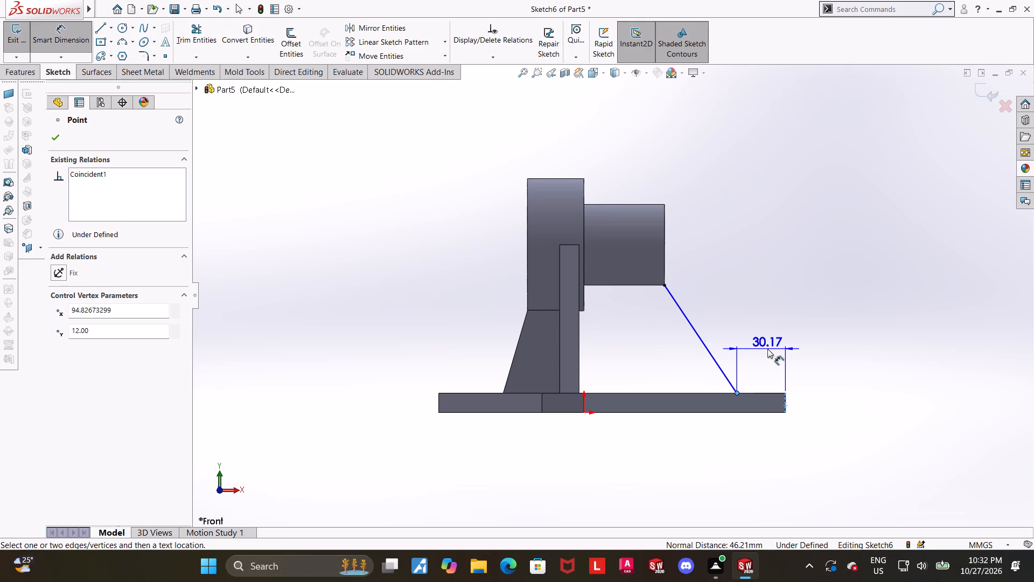
type("40")
key("Return")
key("Escape")
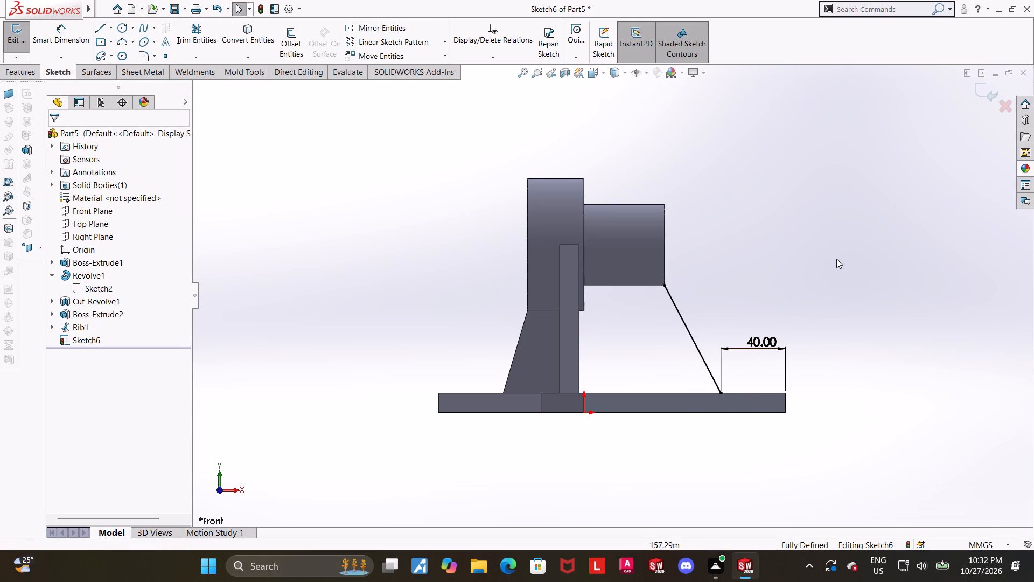
middle_click_drag(832, 232, 822, 241)
middle_click_drag(903, 216, 894, 225)
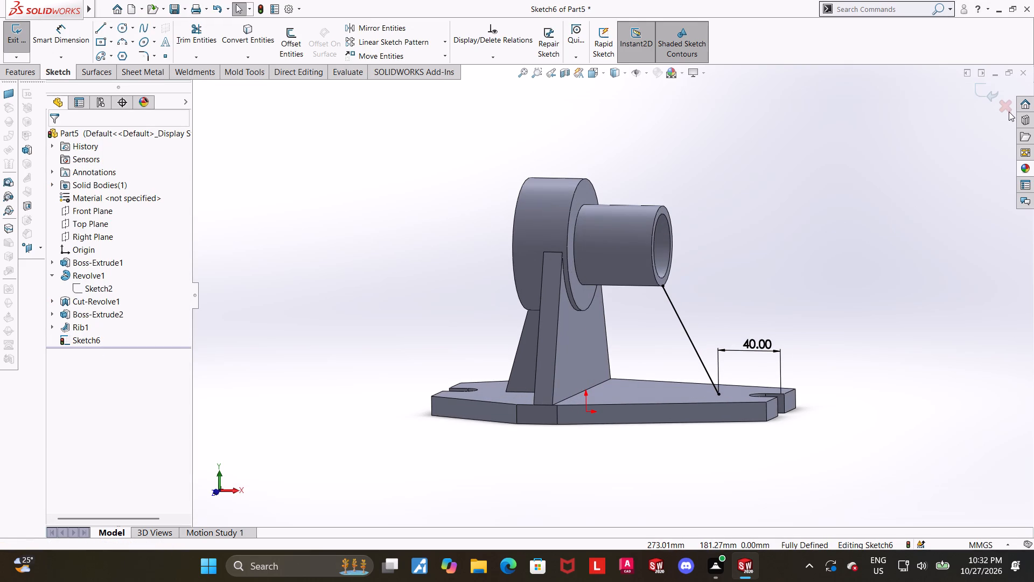
left_click(990, 92)
Create a second 12 mm thick rib from the sloped line under the smaller cylinder, filling the material toward the support.
left_click(444, 36)
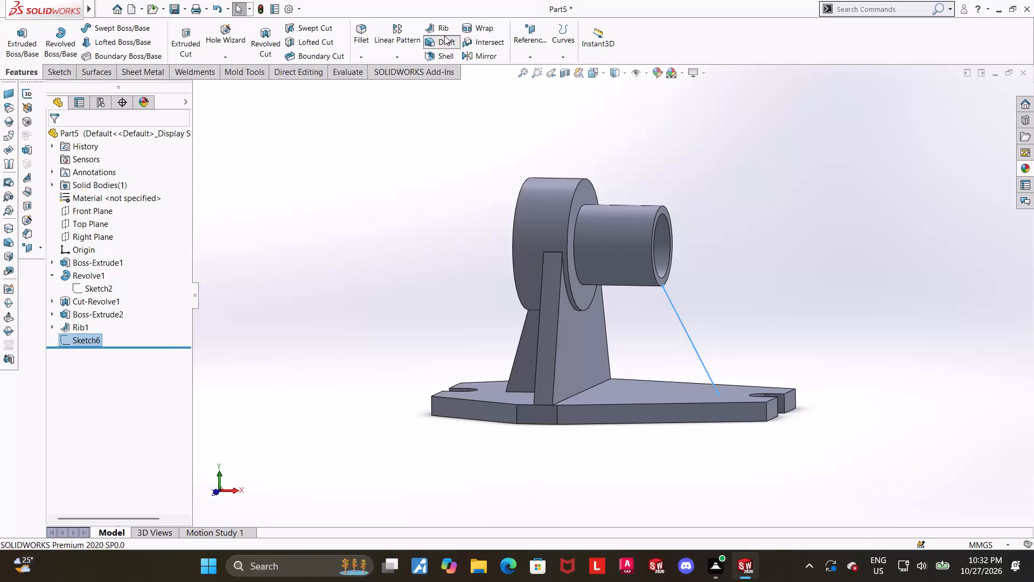
key("Escape")
left_click(441, 29)
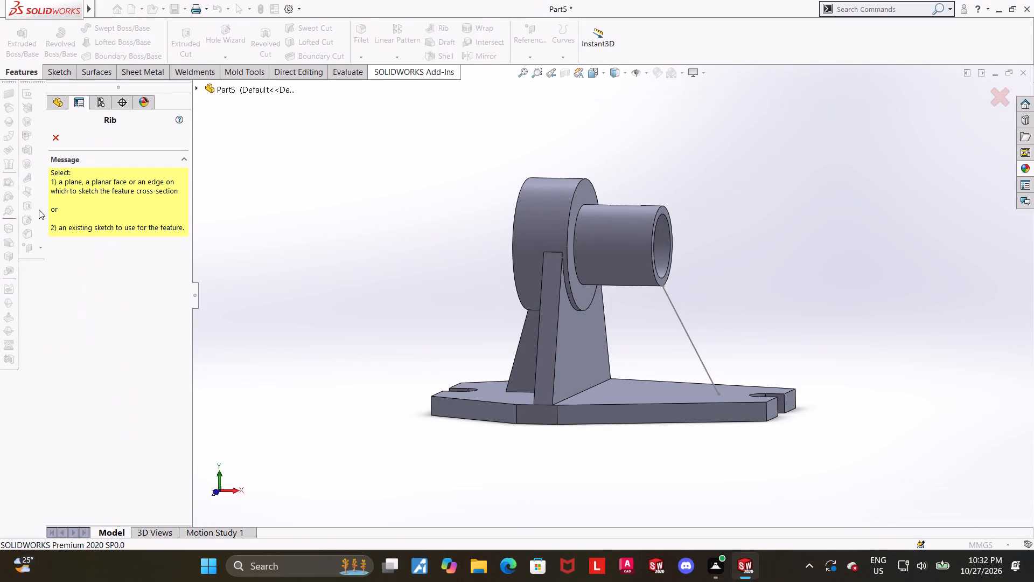
left_click(199, 89)
left_click(240, 276)
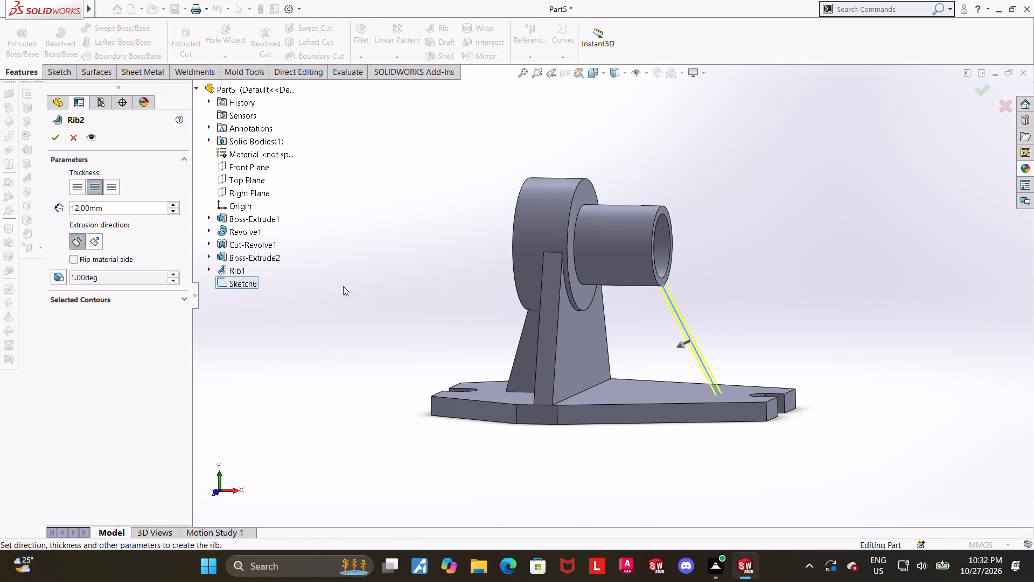
scroll(343, 286, "up", 1)
left_click(51, 140)
left_click(386, 298)
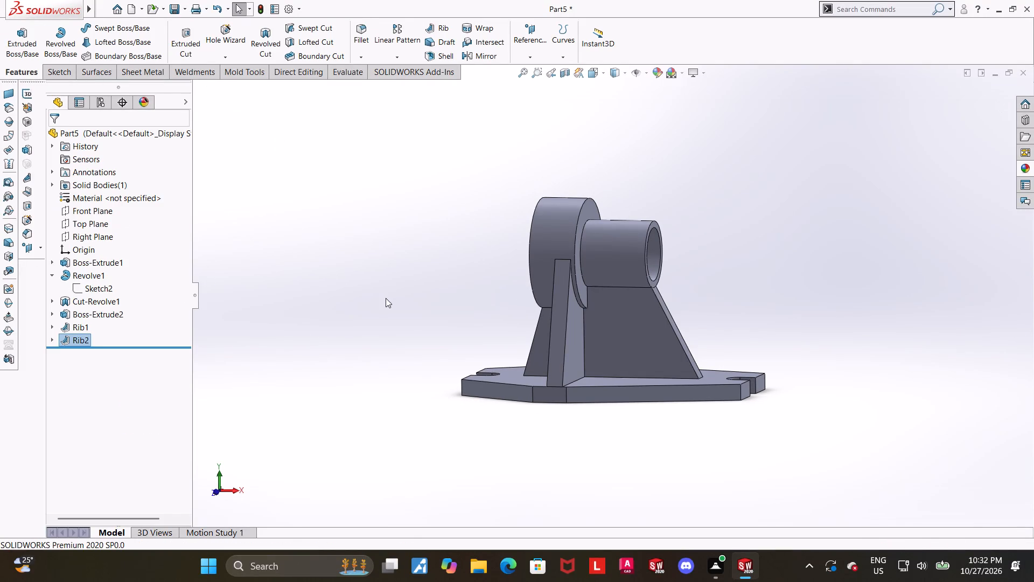
Inspect the ribbed part from several angles and in the front view with hidden lines visible, and restore the shaded-with-edges display.
middle_click_drag(410, 319, 400, 334)
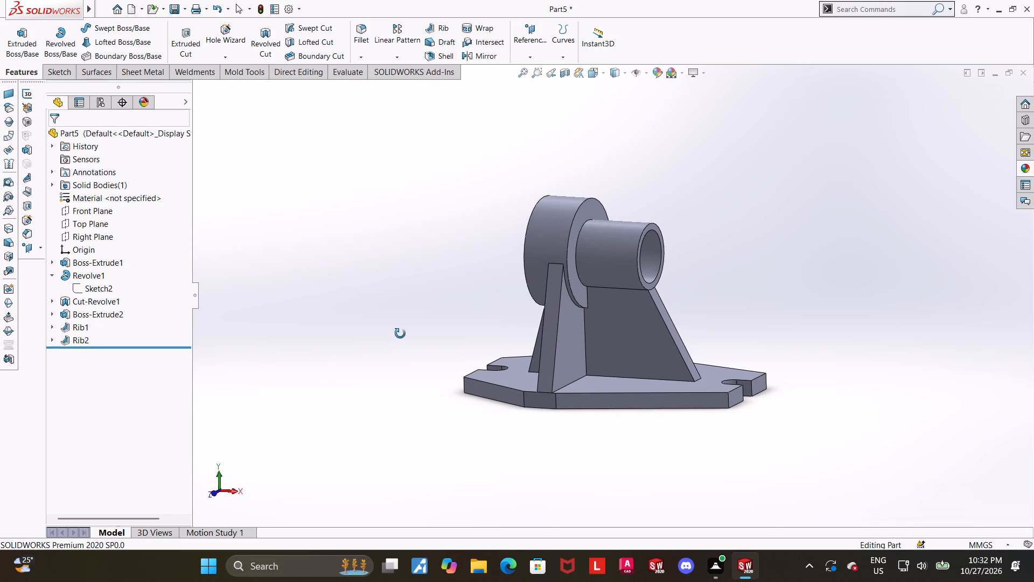
middle_click_drag(400, 334, 390, 348)
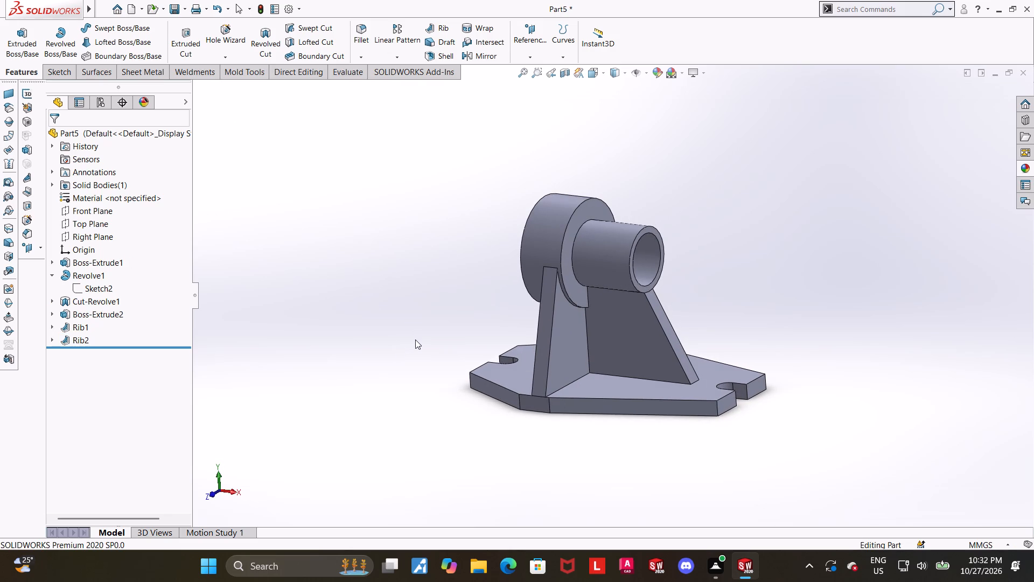
middle_click_drag(675, 354, 668, 356)
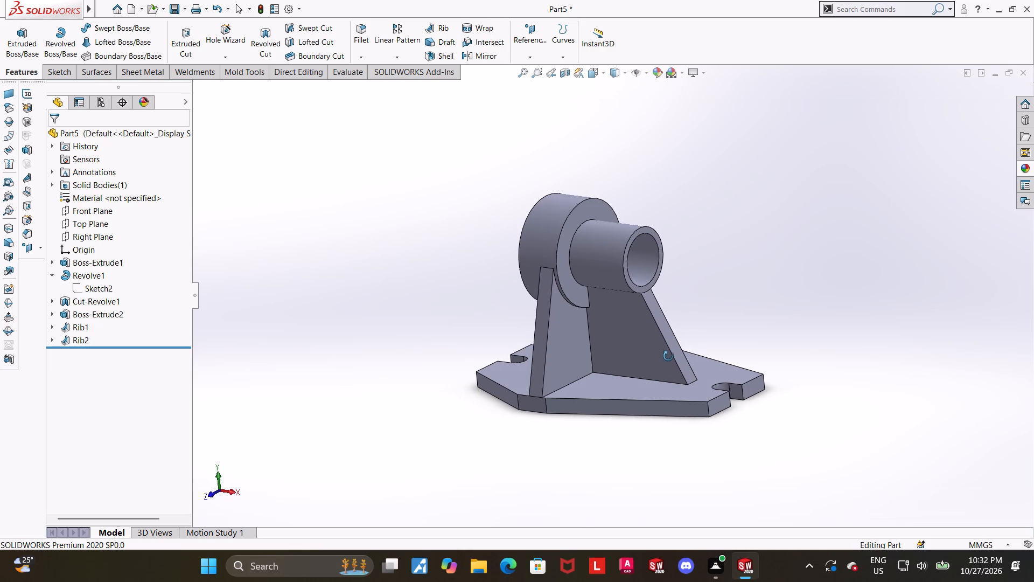
middle_click_drag(668, 356, 645, 363)
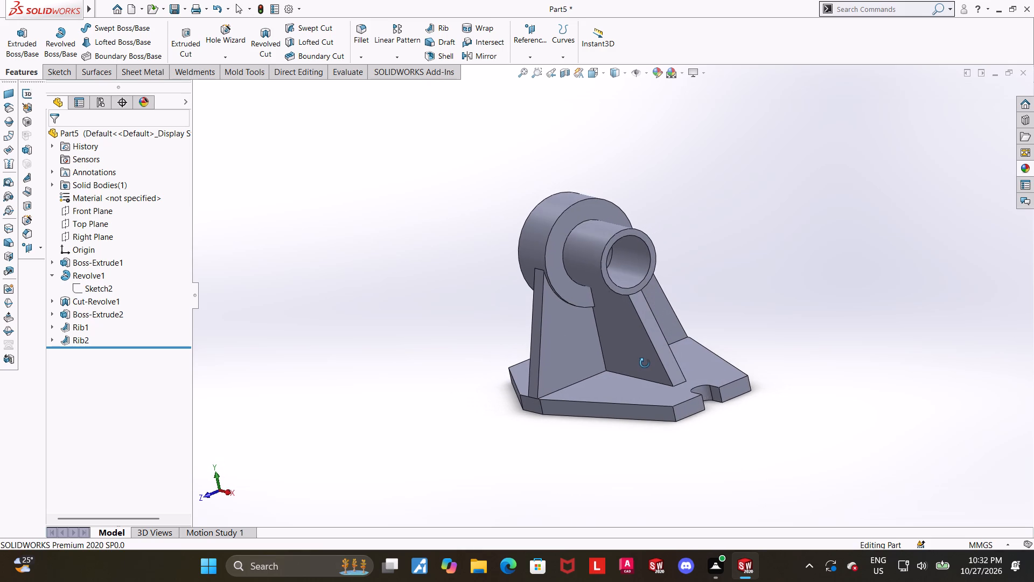
middle_click_drag(645, 363, 681, 337)
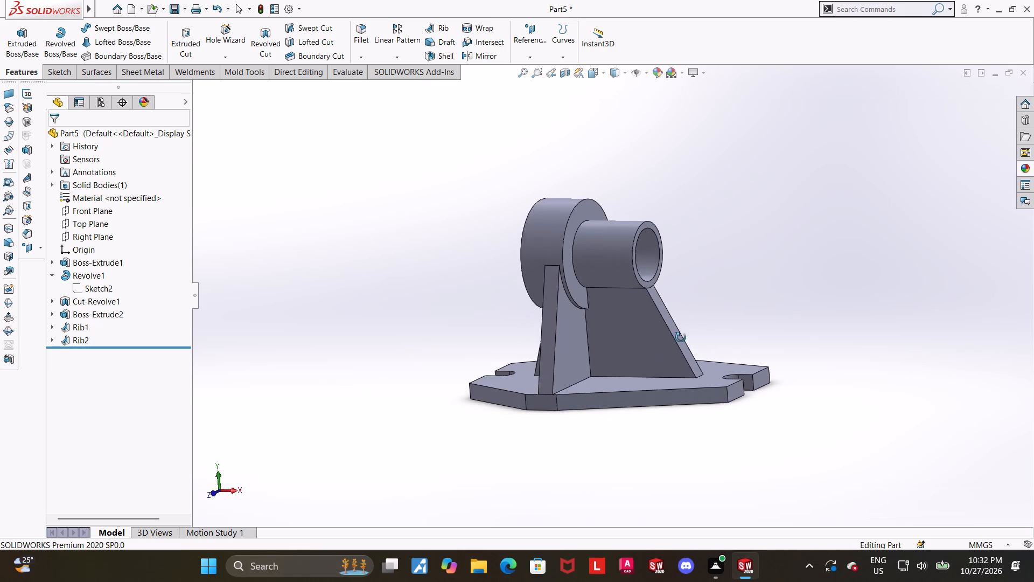
middle_click_drag(681, 337, 687, 338)
left_click(597, 69)
left_click(486, 371)
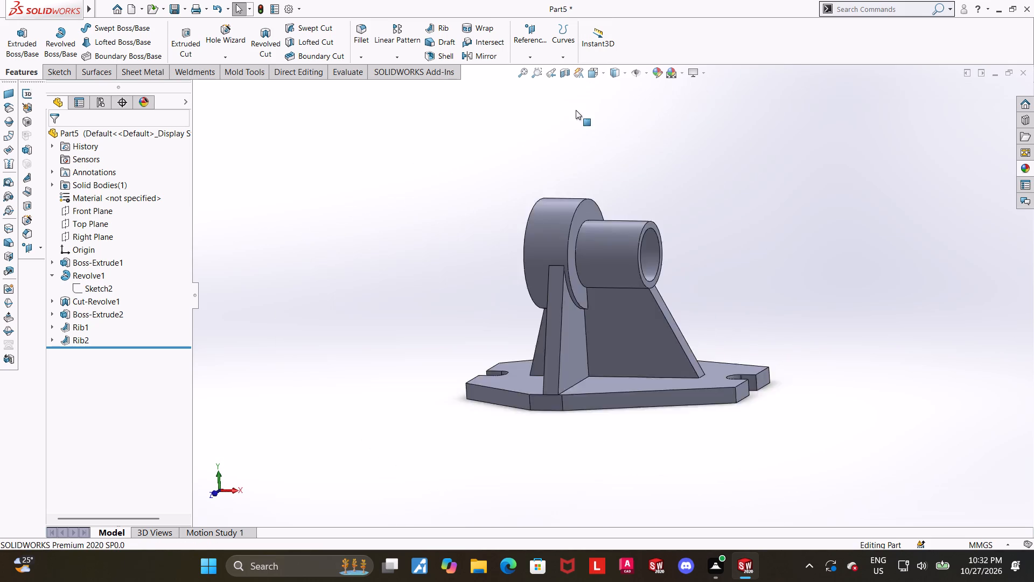
left_click(619, 71)
left_click(621, 133)
left_click(885, 314)
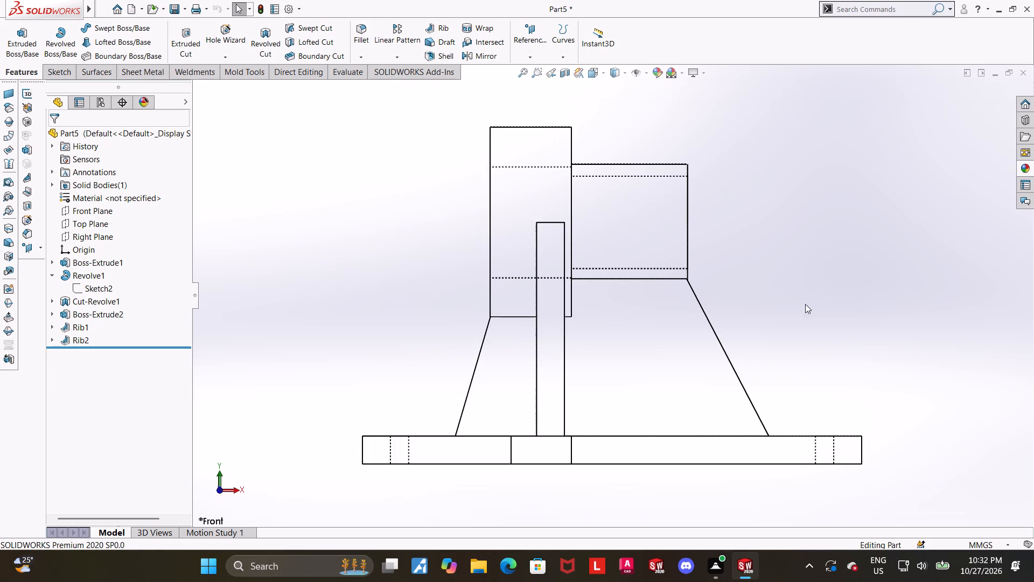
scroll(660, 322, "down", 1)
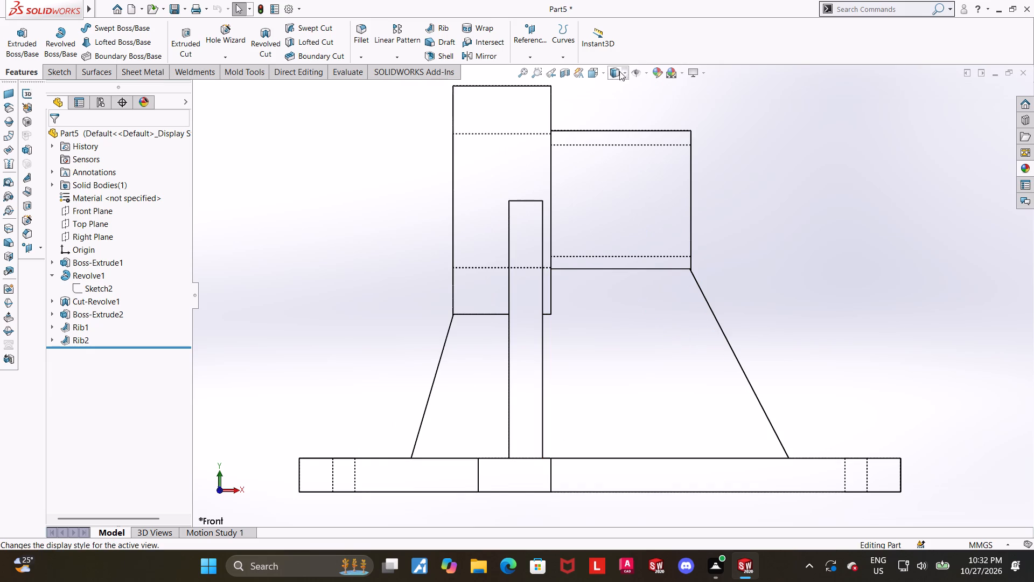
left_click(619, 71)
left_click(618, 92)
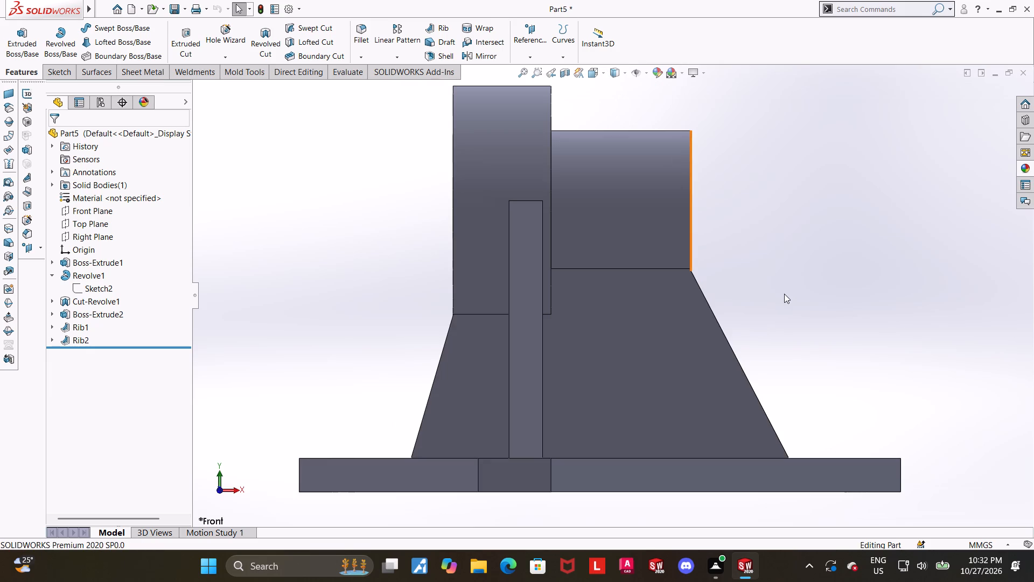
Examine the completed part in the isometric view and around the larger cylinder's bore, support and ribs.
key("ctrl+7")
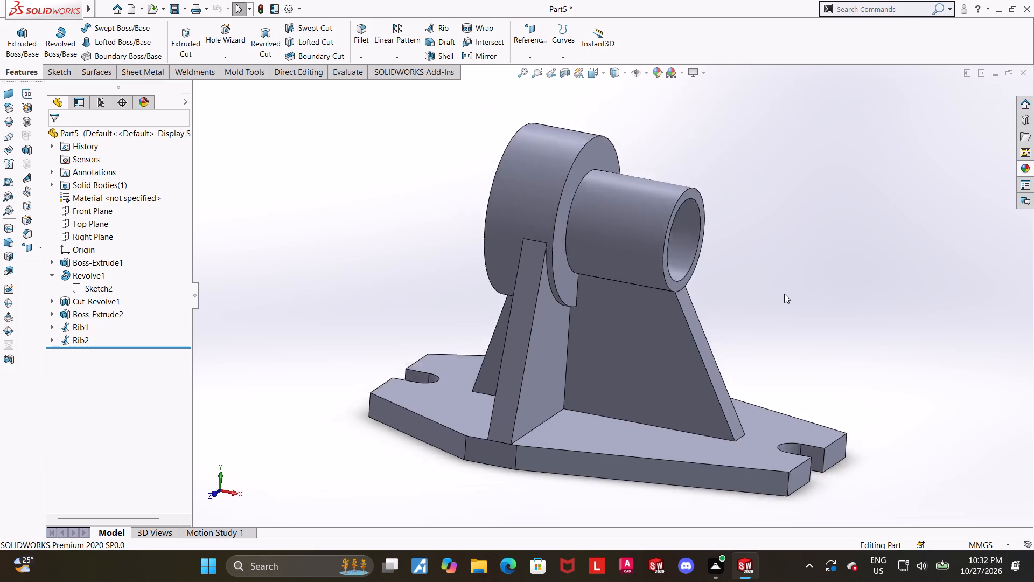
scroll(776, 279, "up", 1)
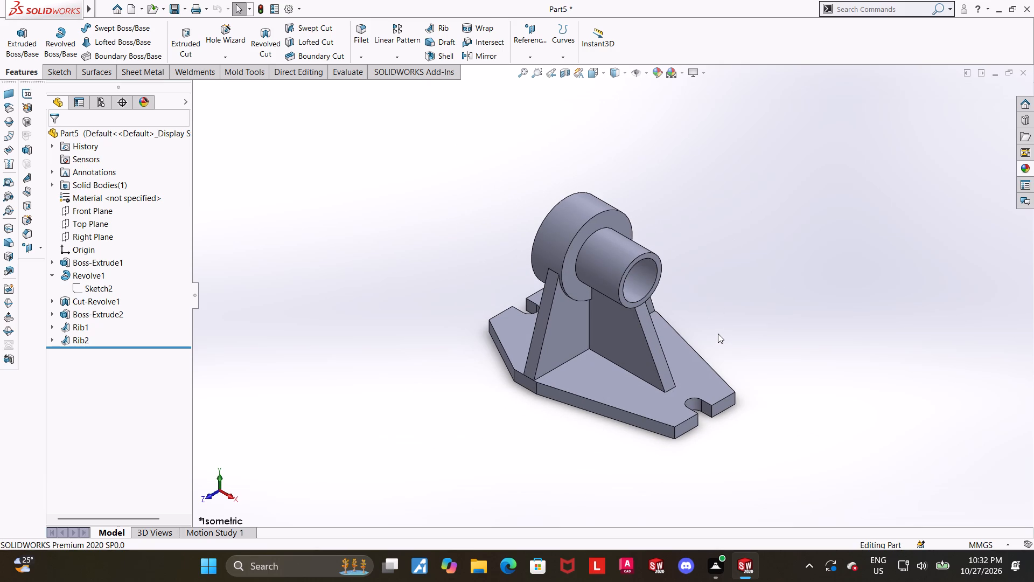
middle_click_drag(686, 350, 779, 298)
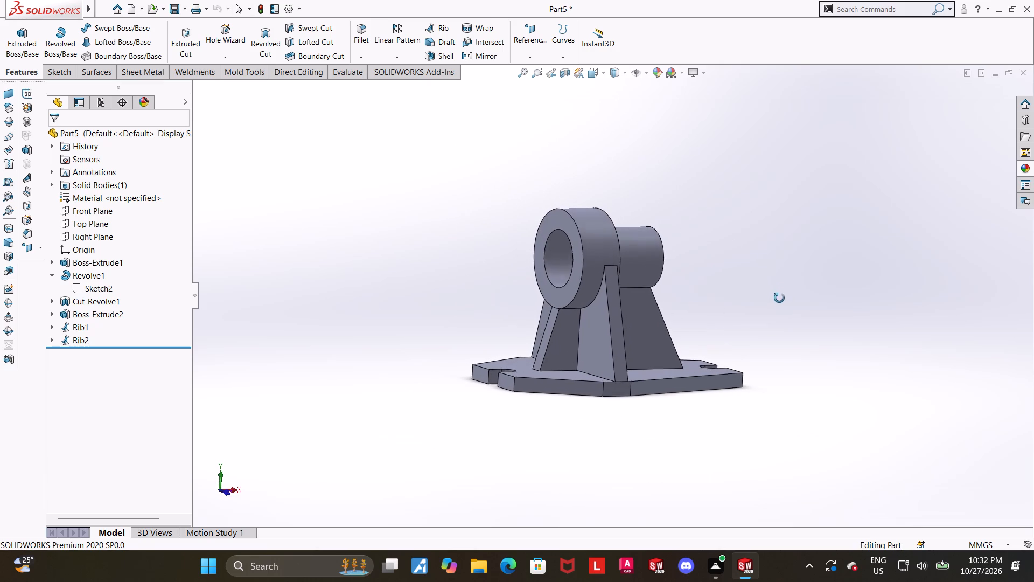
middle_click_drag(779, 298, 789, 321)
scroll(584, 294, "down", 2)
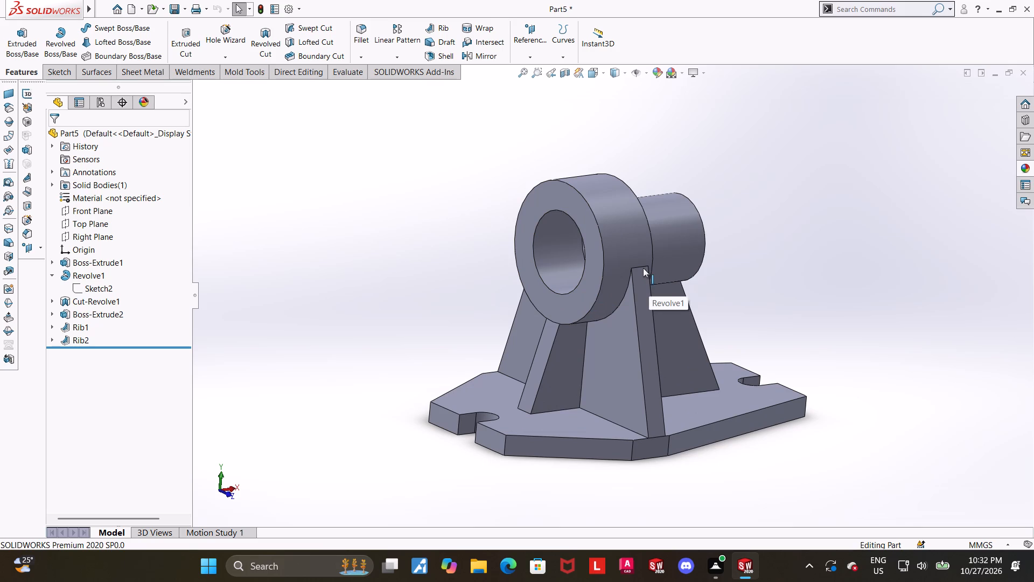
Examine the larger cylinder, support and ribs from the front and from above.
scroll(643, 268, "up", 1)
middle_click_drag(642, 272, 632, 285)
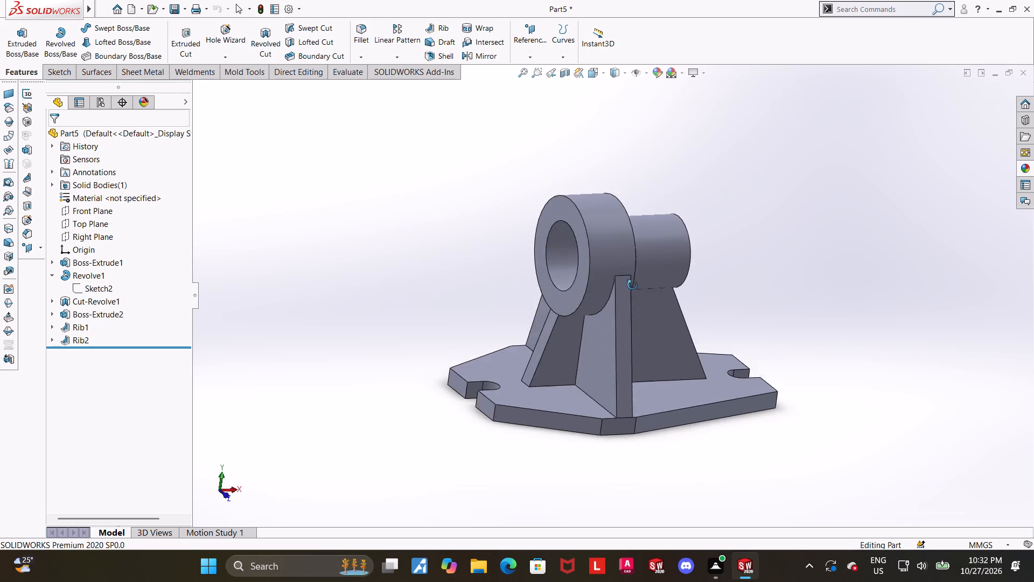
middle_click_drag(632, 285, 617, 308)
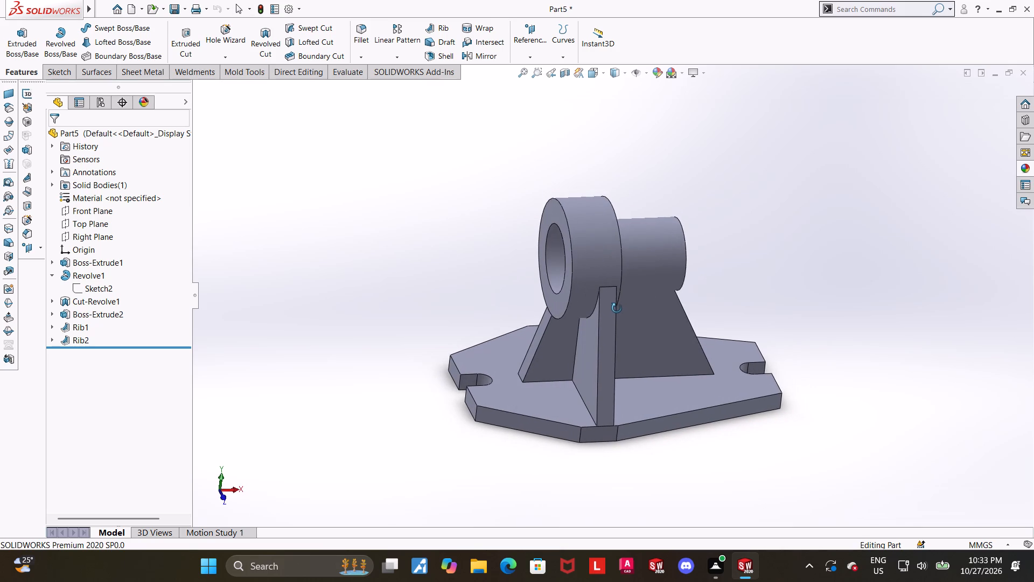
middle_click_drag(617, 308, 616, 364)
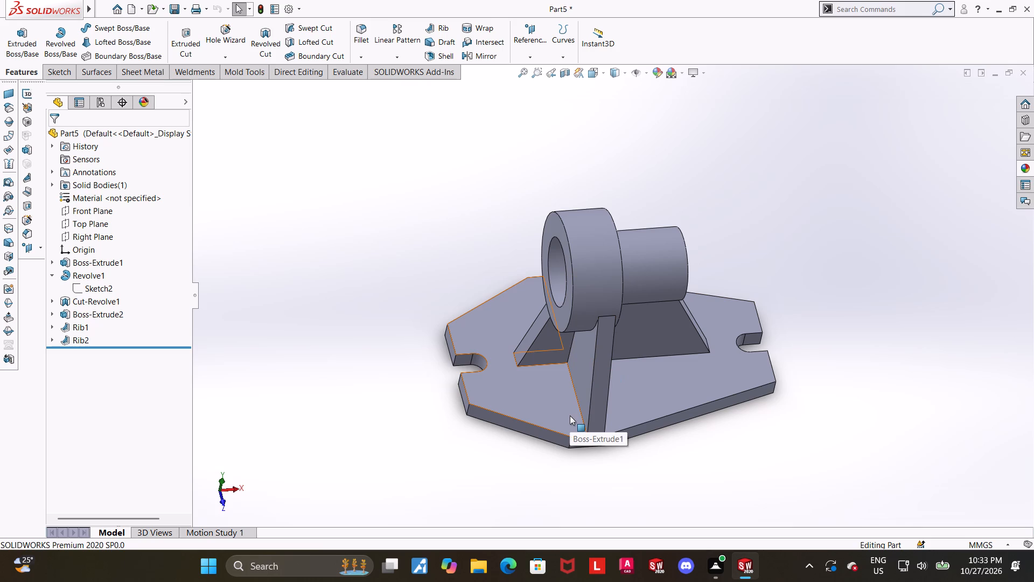
middle_click_drag(599, 243, 586, 288)
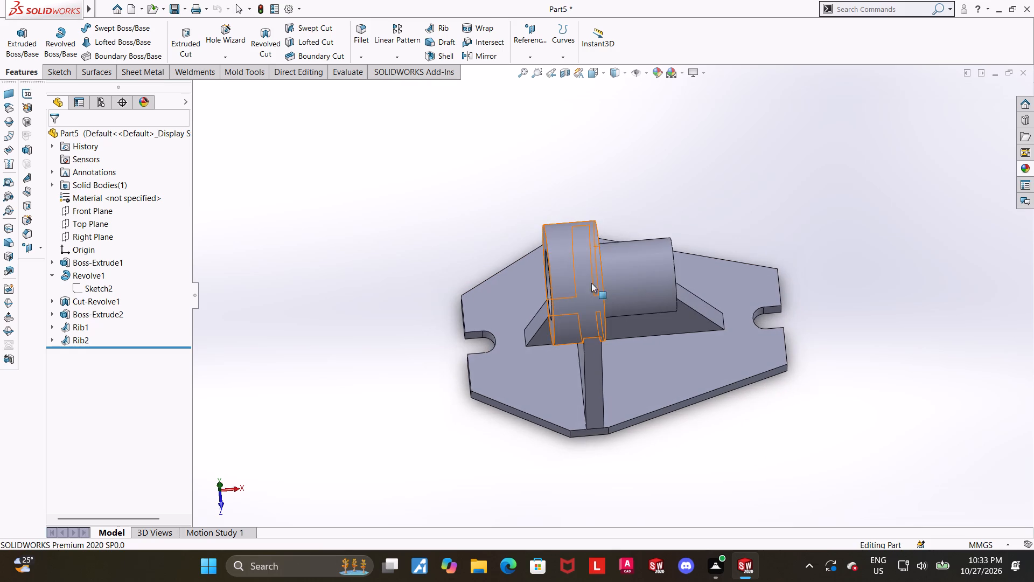
scroll(597, 283, "down", 4)
scroll(482, 217, "up", 3)
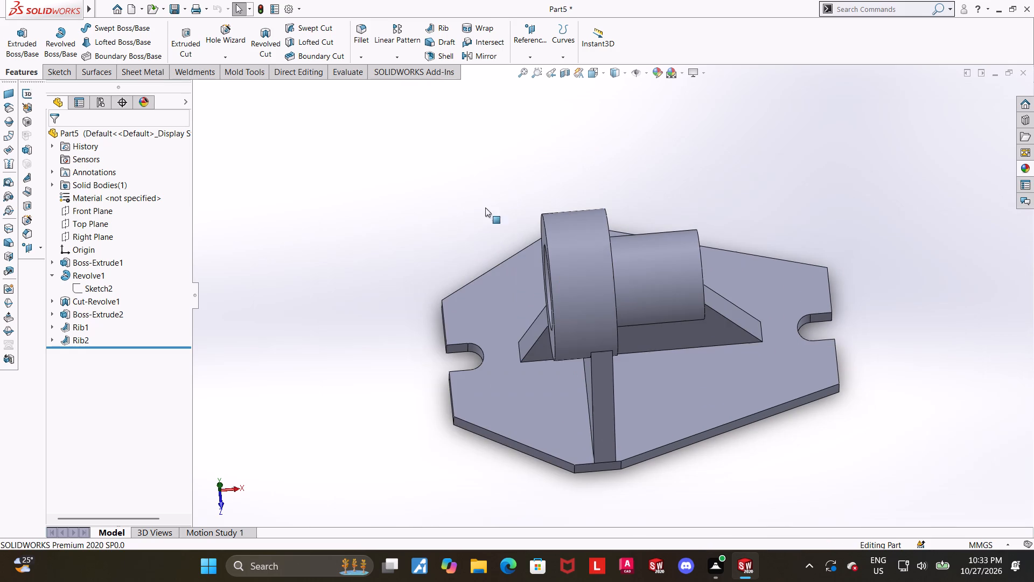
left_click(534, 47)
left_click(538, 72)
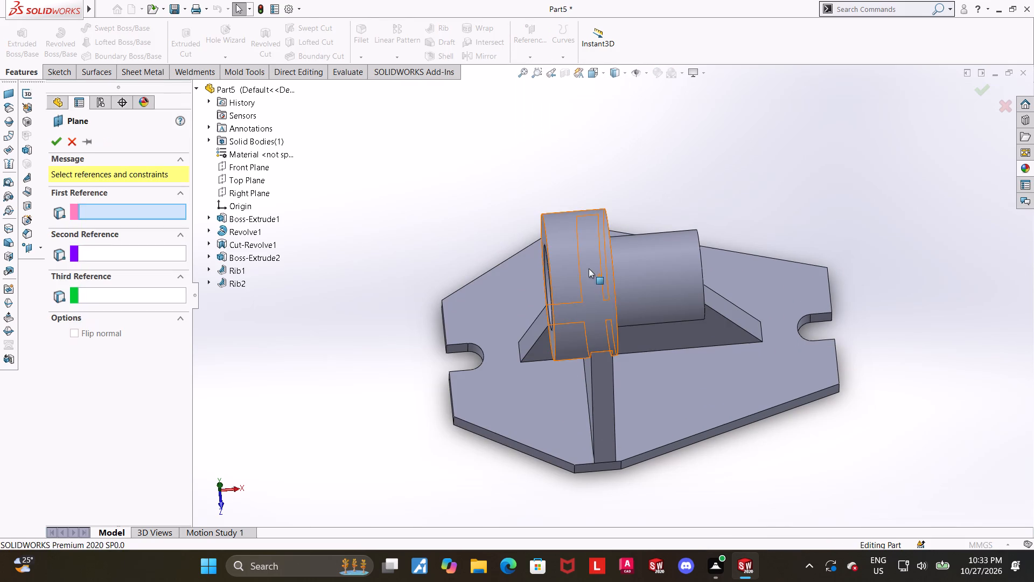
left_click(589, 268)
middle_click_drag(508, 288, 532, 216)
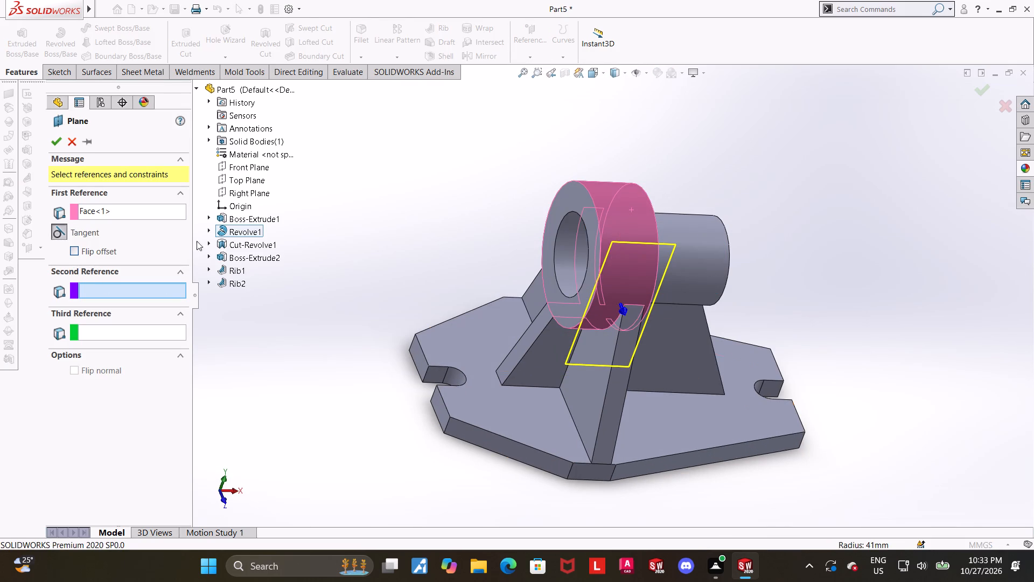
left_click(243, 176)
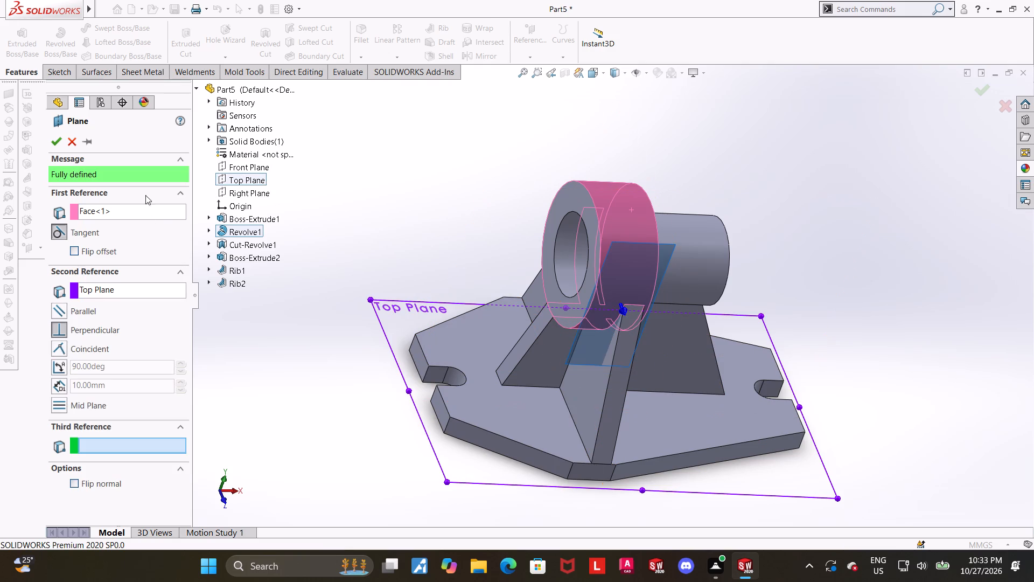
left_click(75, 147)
Examine how the cylinders, support and ribs sit on the plate, from oblique angles and from above.
middle_click_drag(505, 261, 495, 264)
middle_click_drag(512, 299, 530, 299)
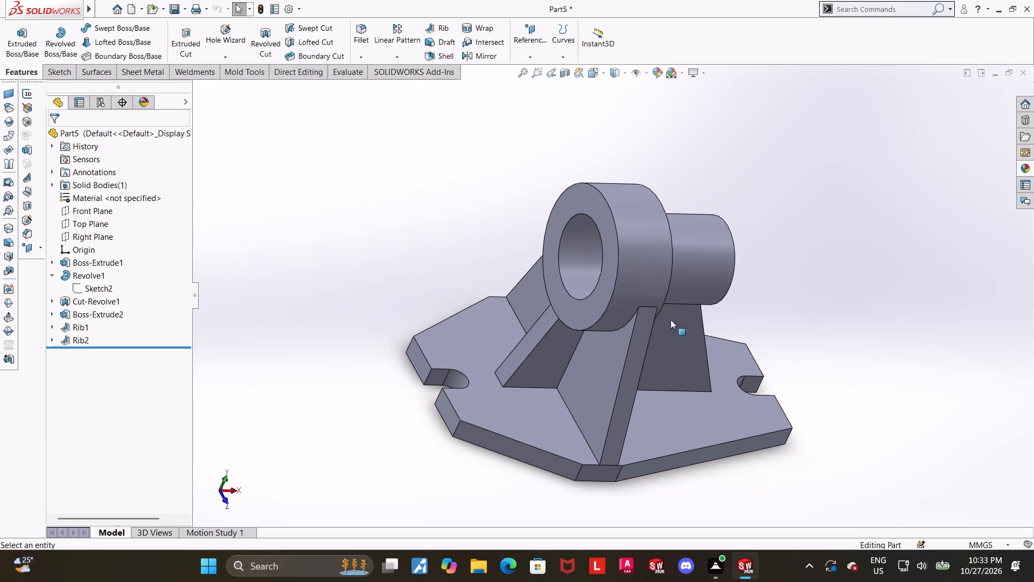
middle_click_drag(649, 320, 627, 329)
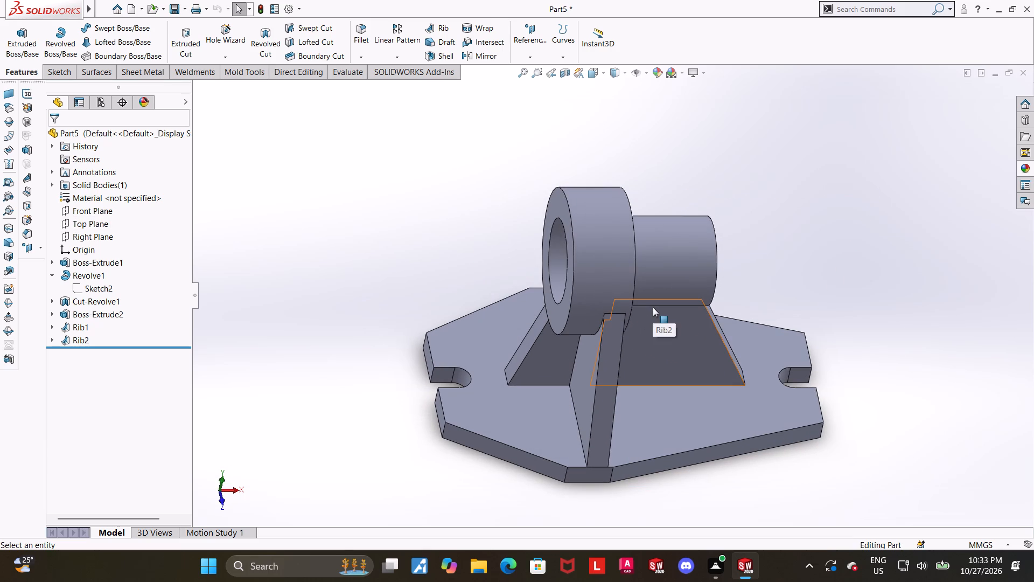
middle_click_drag(654, 306, 634, 302)
scroll(700, 314, "up", 3)
scroll(718, 297, "down", 3)
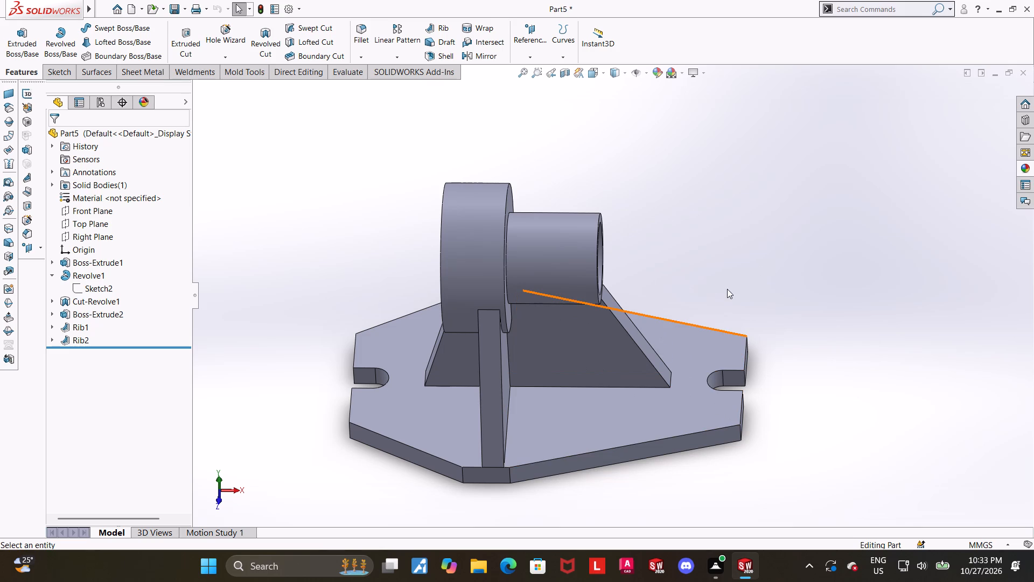
middle_click_drag(731, 280, 735, 269)
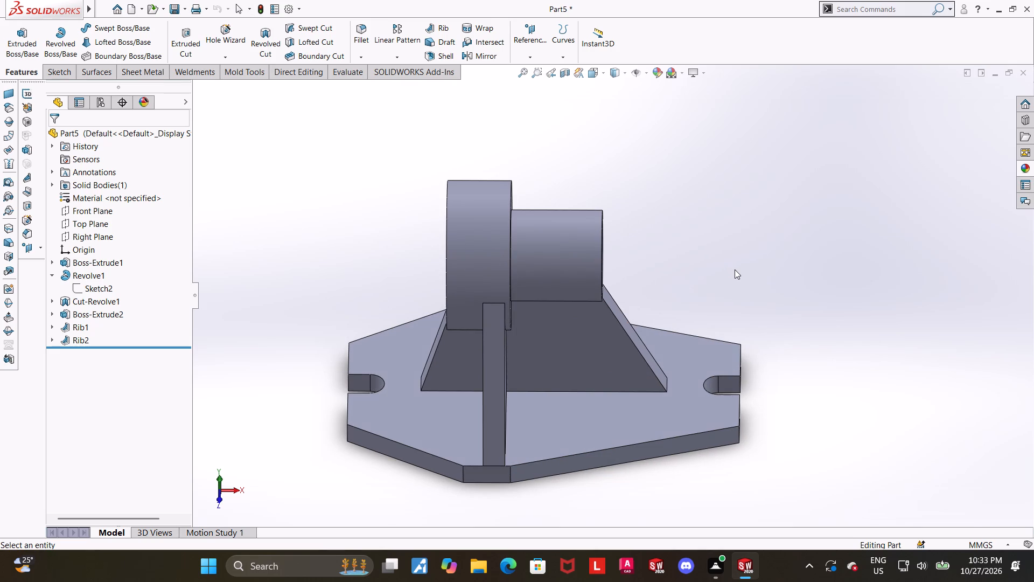
middle_click_drag(750, 246, 753, 356)
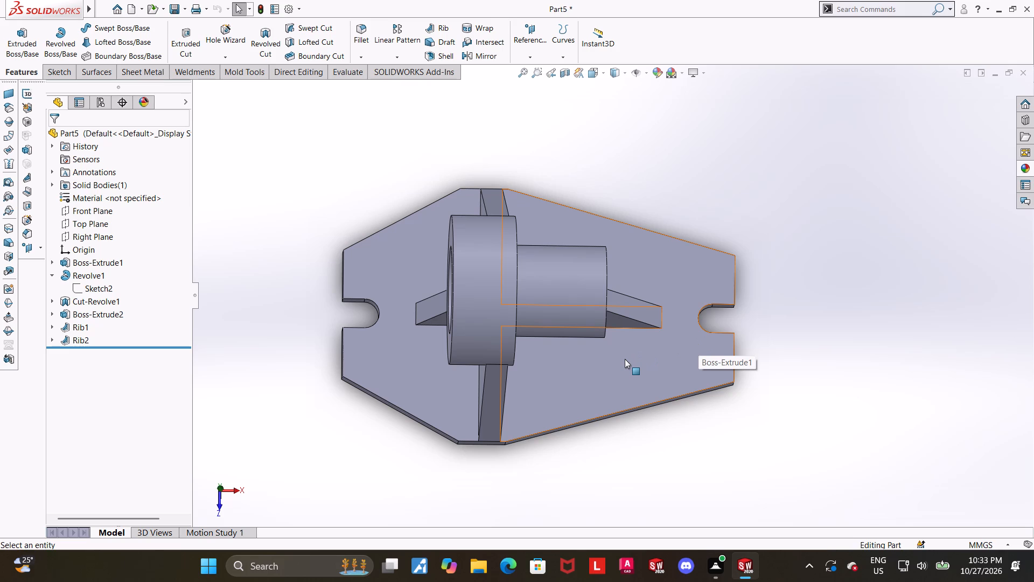
scroll(627, 356, "up", 2)
scroll(628, 321, "down", 2)
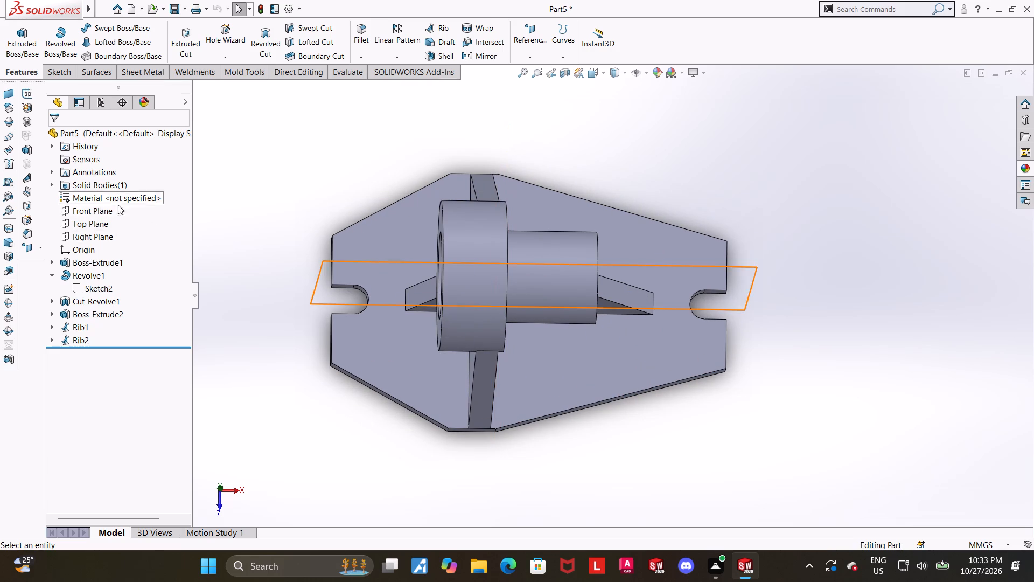
middle_click_drag(350, 262, 352, 194)
Start a reference plane from the plate's upper face and offset it 92 mm upward.
left_click(533, 70)
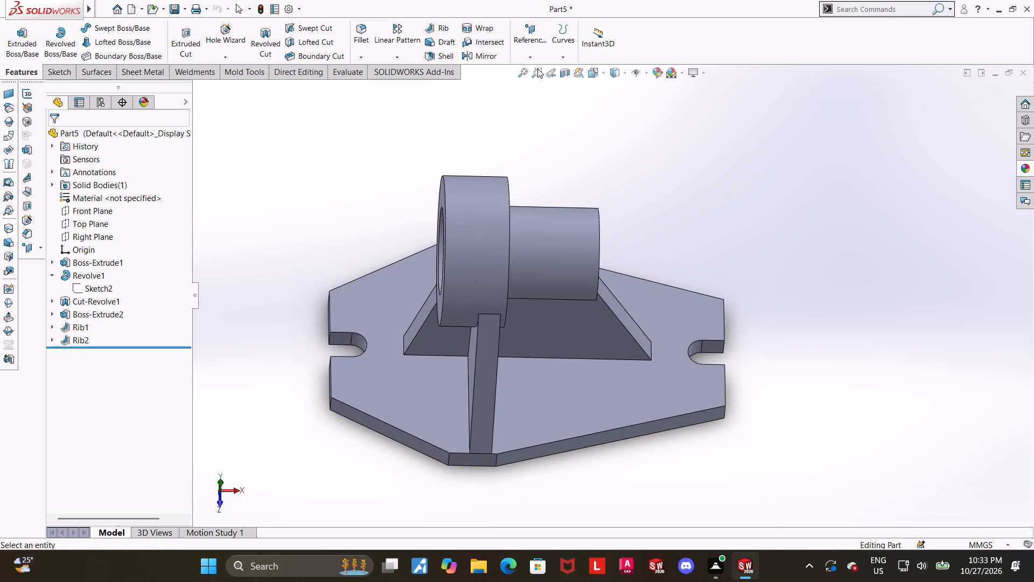
key("Escape")
key("grave")
left_click(530, 63)
left_click(535, 68)
left_click(639, 407)
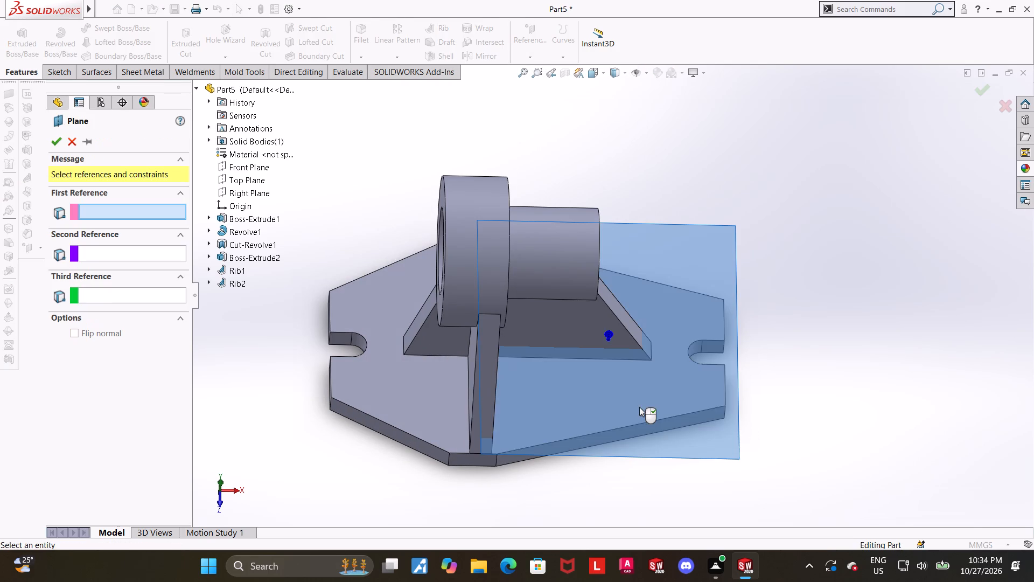
middle_click_drag(541, 427, 542, 371)
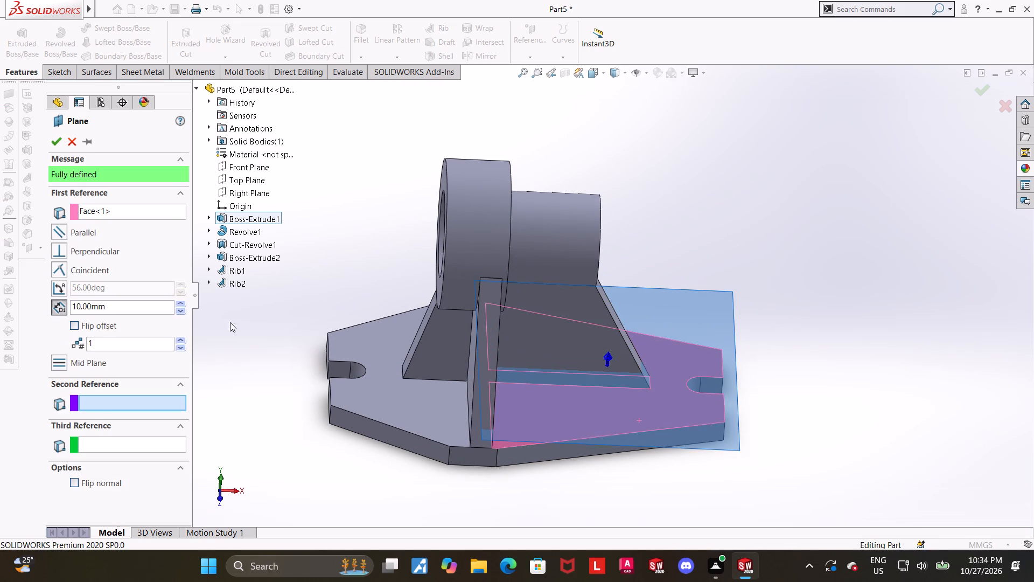
left_click_drag(131, 307, 0, 302)
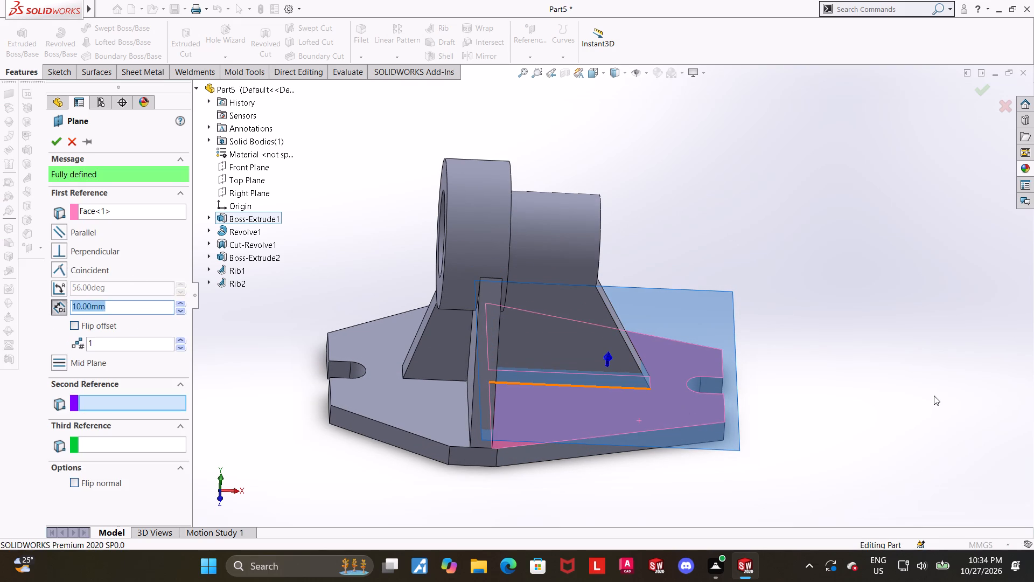
scroll(823, 397, "up", 2)
scroll(489, 364, "down", 3)
middle_click_drag(525, 399, 525, 370)
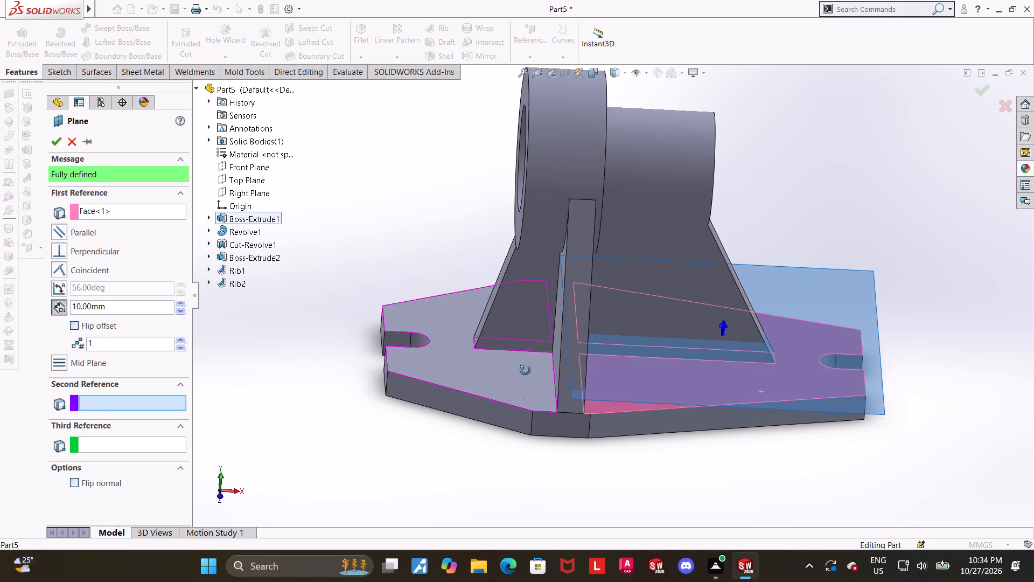
middle_click_drag(525, 370, 525, 370)
scroll(913, 319, "up", 1)
scroll(887, 288, "down", 2)
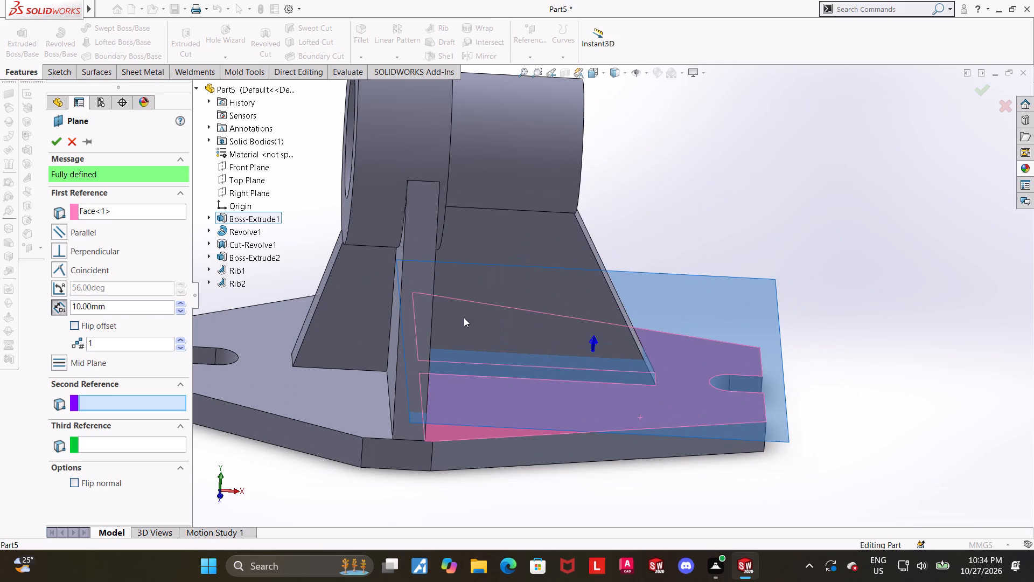
scroll(546, 375, "up", 3)
middle_click_drag(741, 425, 736, 393)
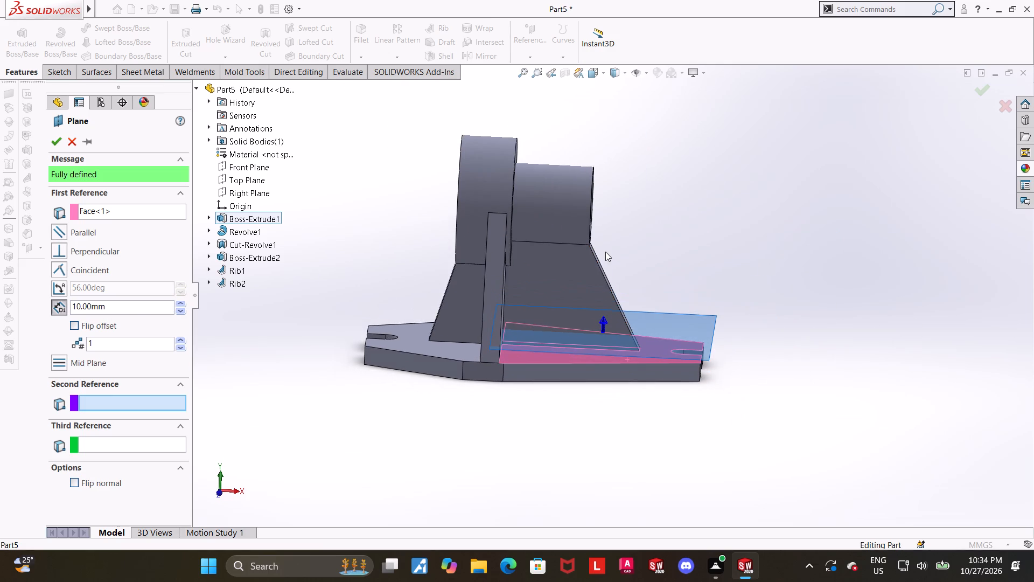
scroll(598, 262, "down", 2)
left_click(117, 297)
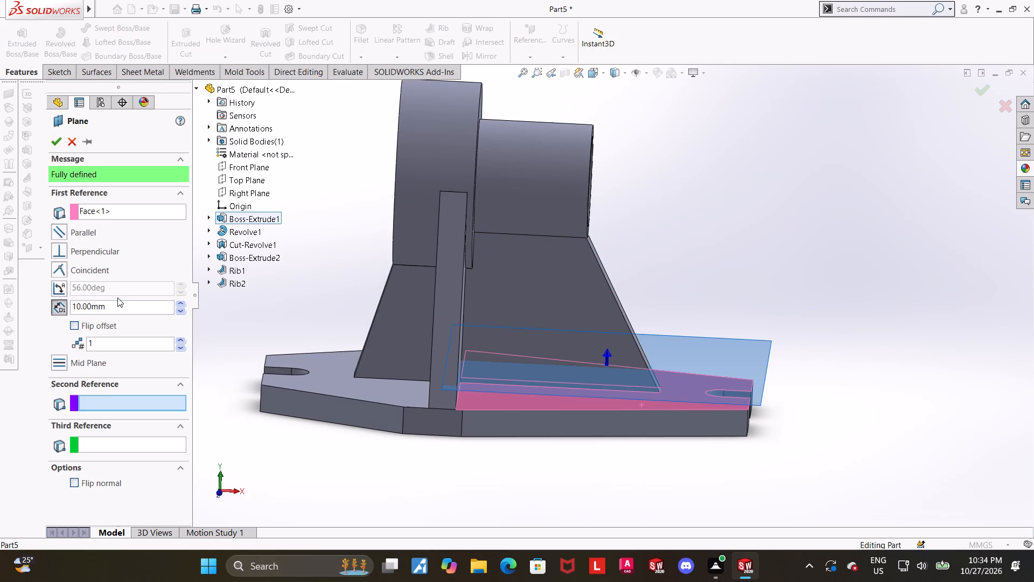
left_click_drag(127, 307, 0, 295)
key("9")
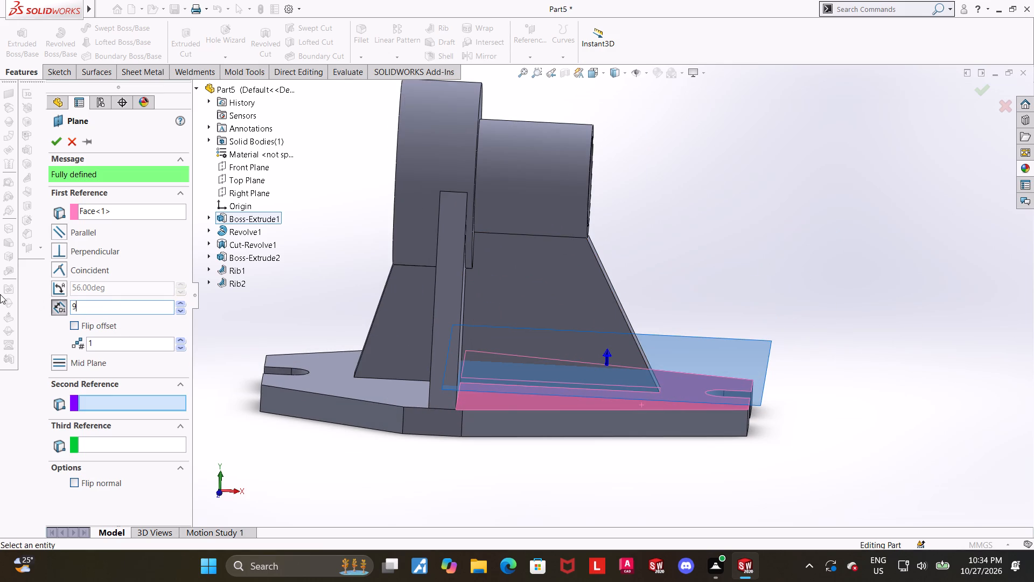
key("2")
key("Return")
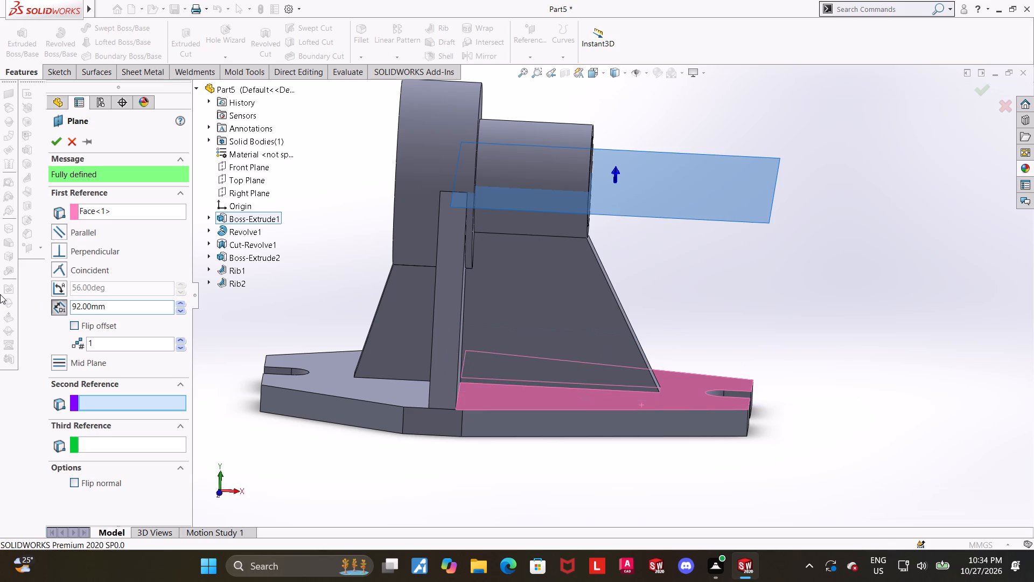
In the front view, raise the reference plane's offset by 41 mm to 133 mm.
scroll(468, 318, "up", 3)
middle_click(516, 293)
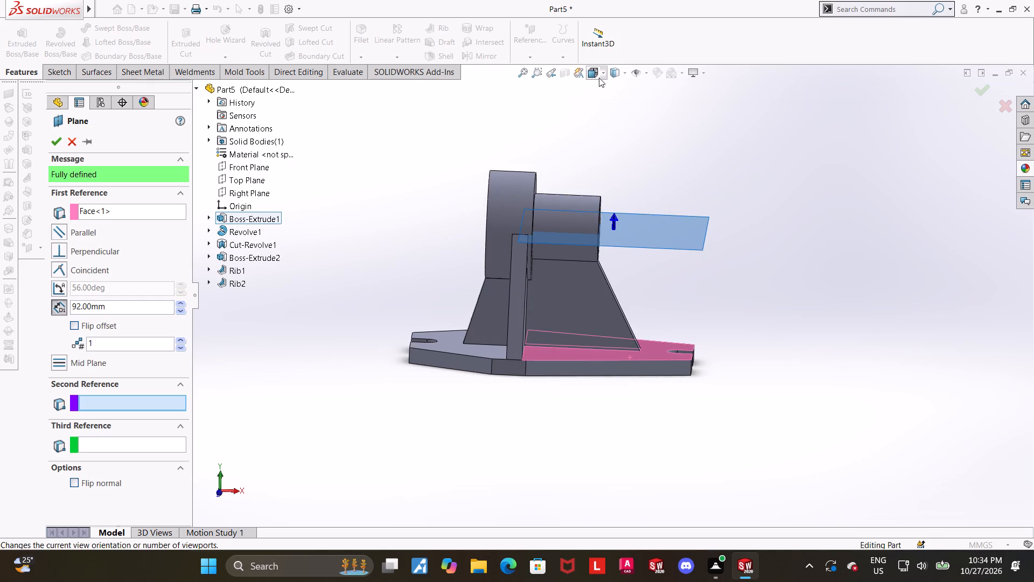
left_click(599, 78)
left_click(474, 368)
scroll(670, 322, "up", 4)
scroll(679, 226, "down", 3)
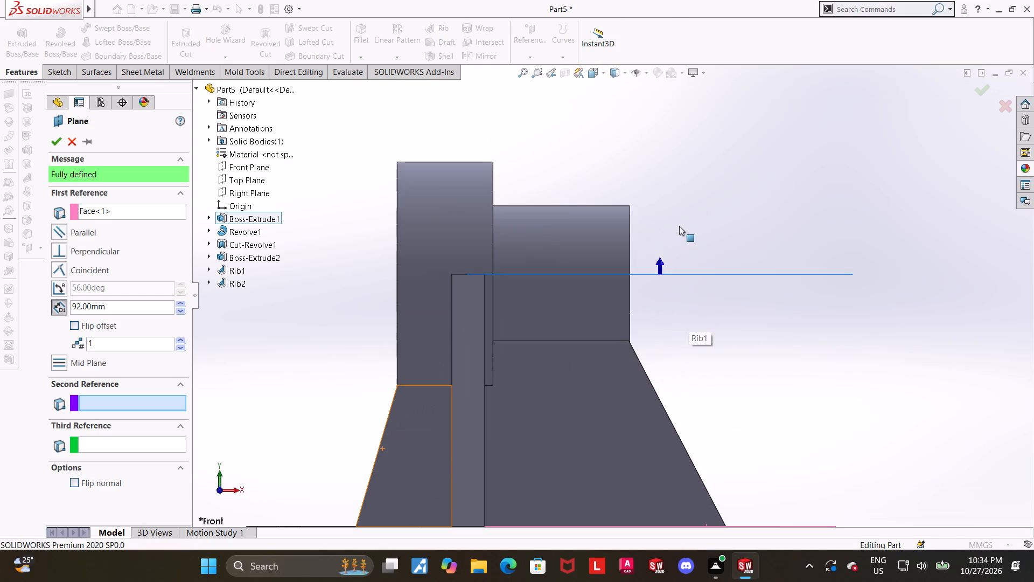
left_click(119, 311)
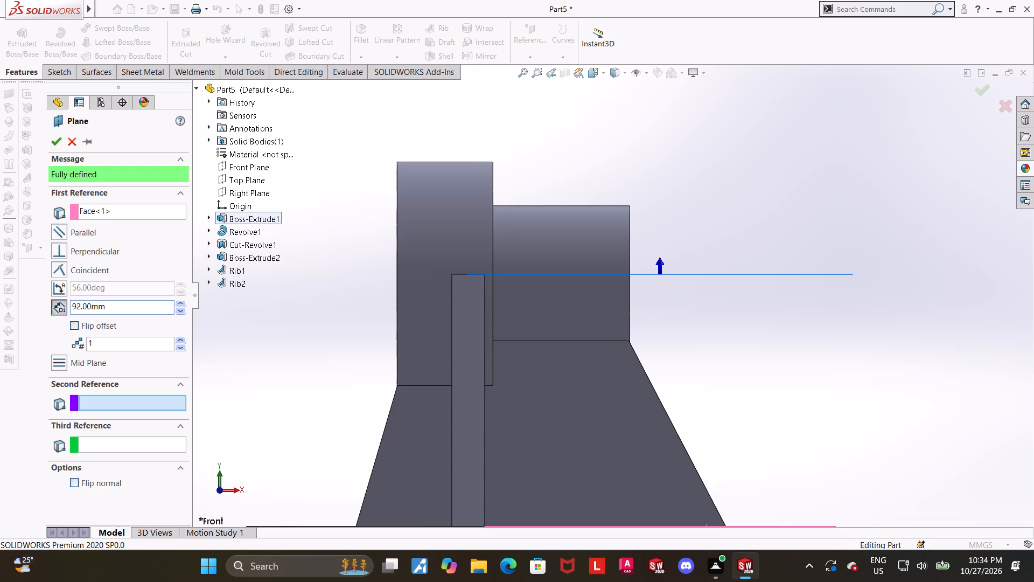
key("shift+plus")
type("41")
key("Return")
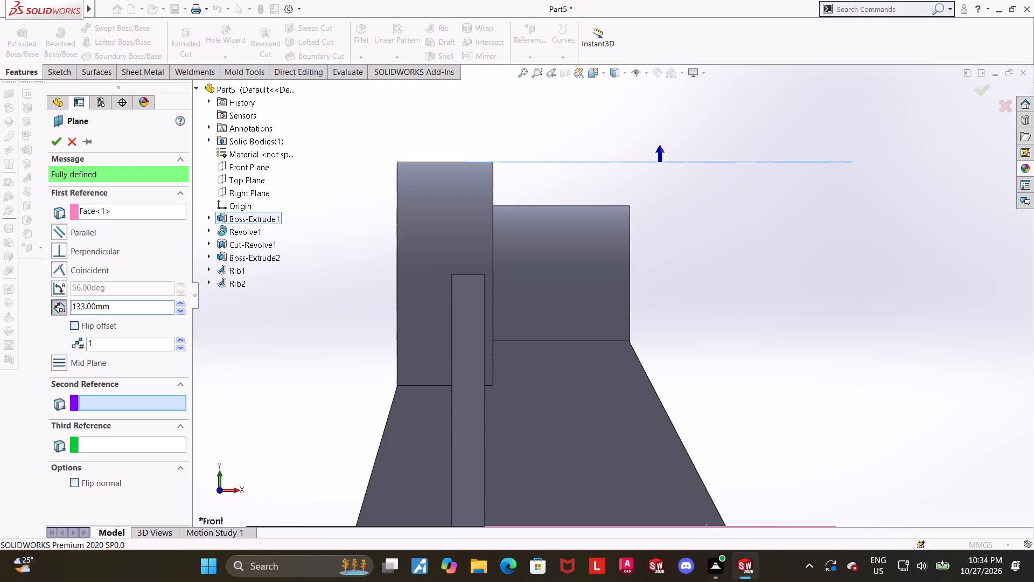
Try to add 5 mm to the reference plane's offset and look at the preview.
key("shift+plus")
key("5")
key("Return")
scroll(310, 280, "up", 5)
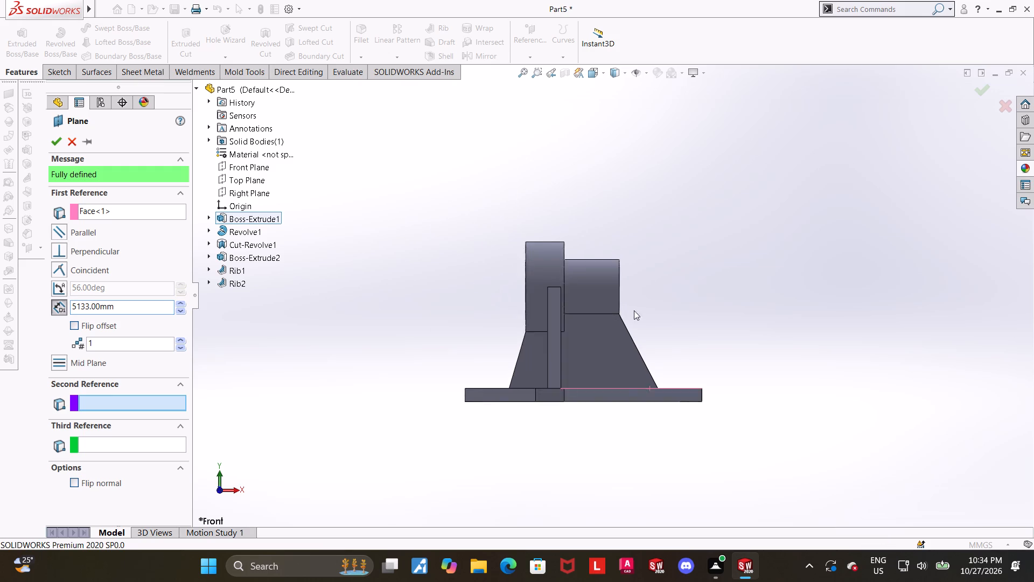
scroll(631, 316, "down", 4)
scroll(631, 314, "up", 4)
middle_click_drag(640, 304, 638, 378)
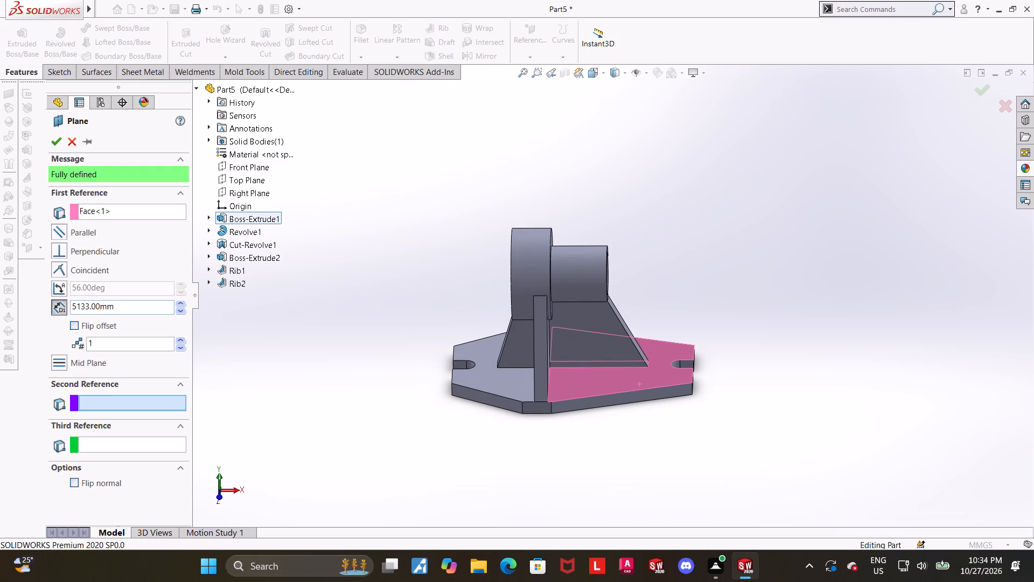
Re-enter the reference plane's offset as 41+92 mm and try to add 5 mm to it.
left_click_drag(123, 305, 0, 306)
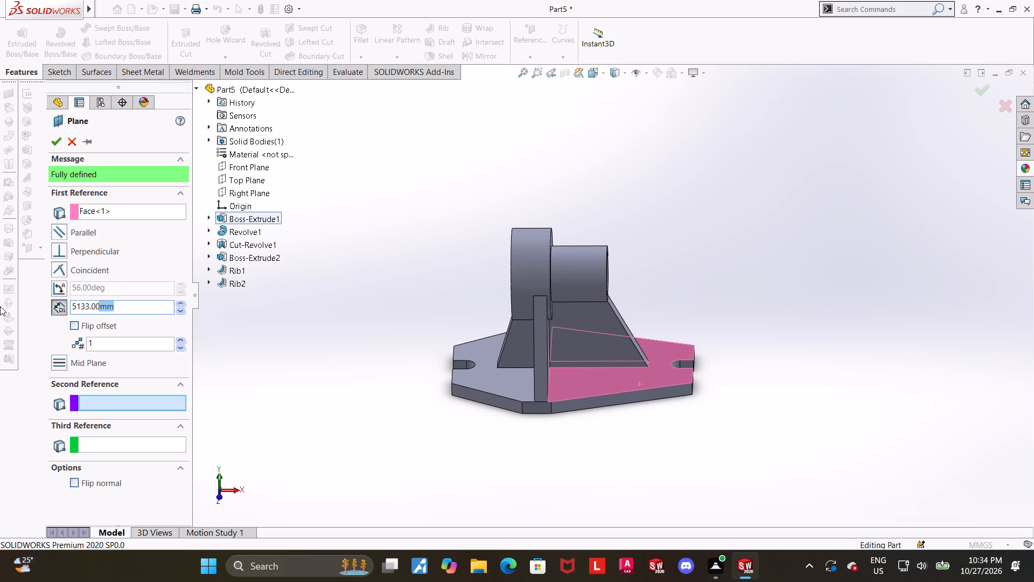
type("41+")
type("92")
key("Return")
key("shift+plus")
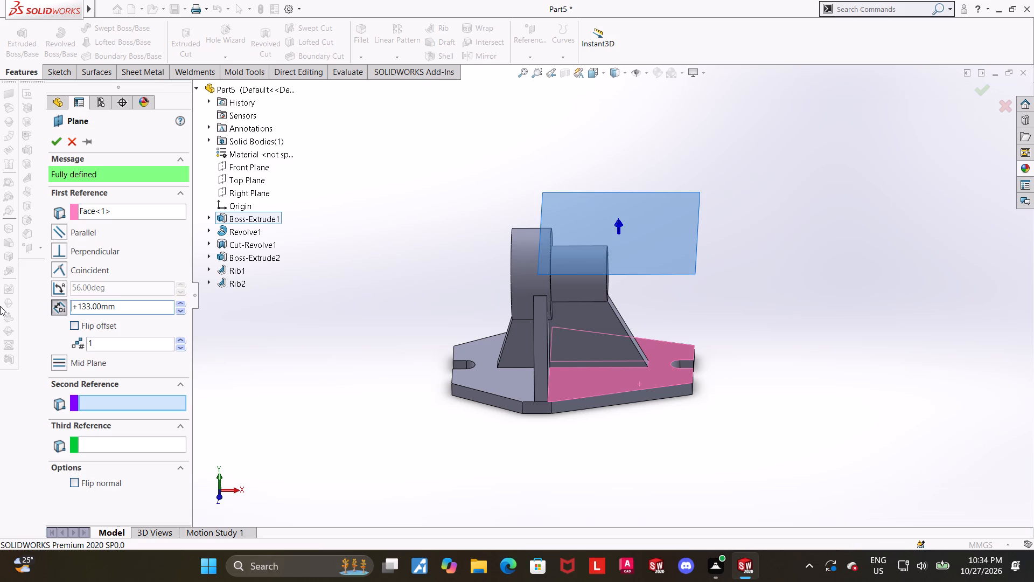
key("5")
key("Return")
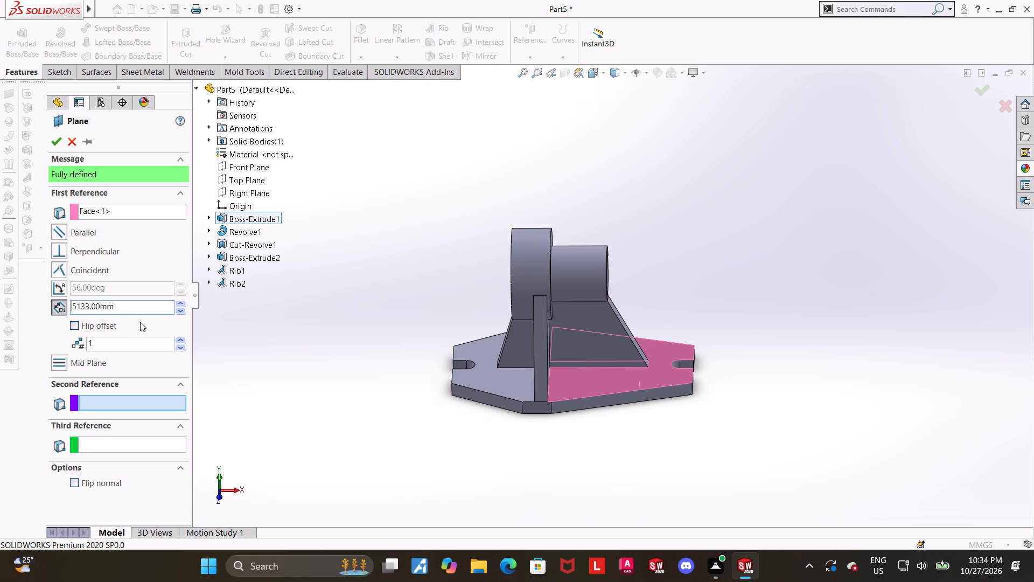
Set the reference plane's offset to 41+92 mm and raise it by 5 mm to 138 mm.
left_click_drag(142, 308, 0, 290)
type("41")
key("shift+plus")
type("92")
key("Return")
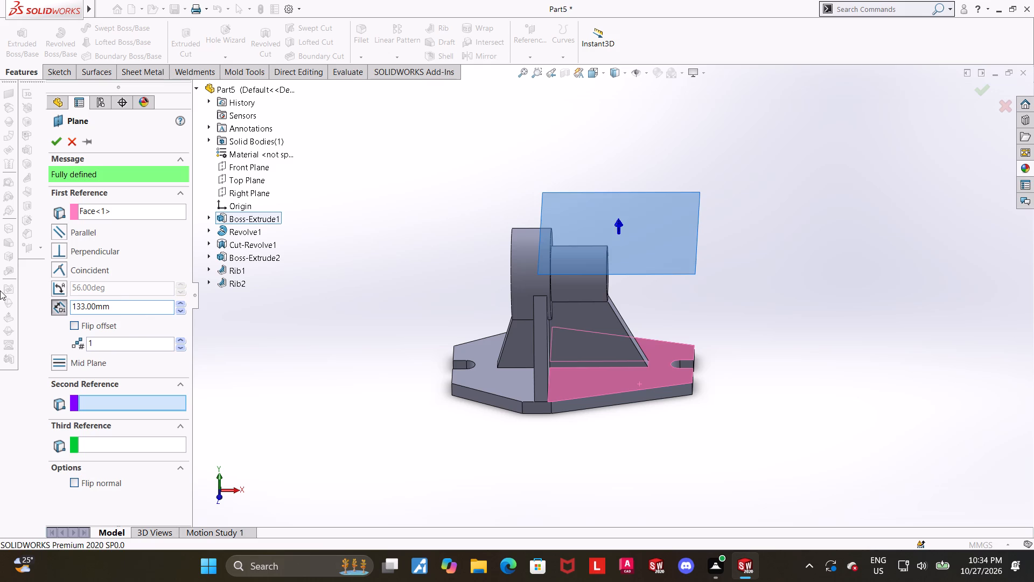
left_click(142, 307)
key("shift+plus")
key("5")
key("Return")
Check the previewed plane's height above the larger cylinder in the front view and create the plane.
scroll(677, 253, "up", 2)
middle_click_drag(704, 301, 705, 251)
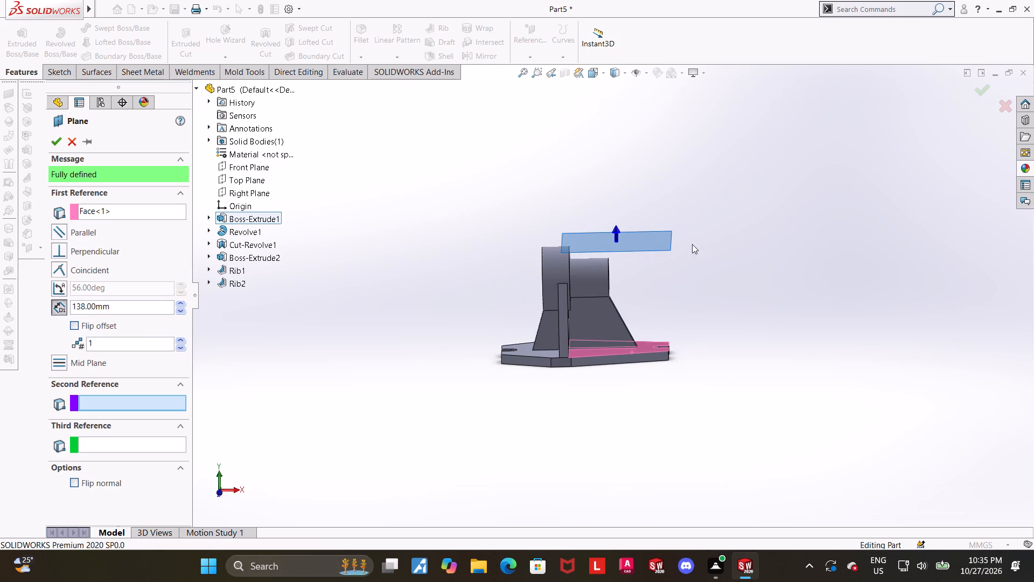
middle_click_drag(661, 295, 661, 245)
middle_click_drag(644, 252, 645, 247)
scroll(645, 247, "up", 1)
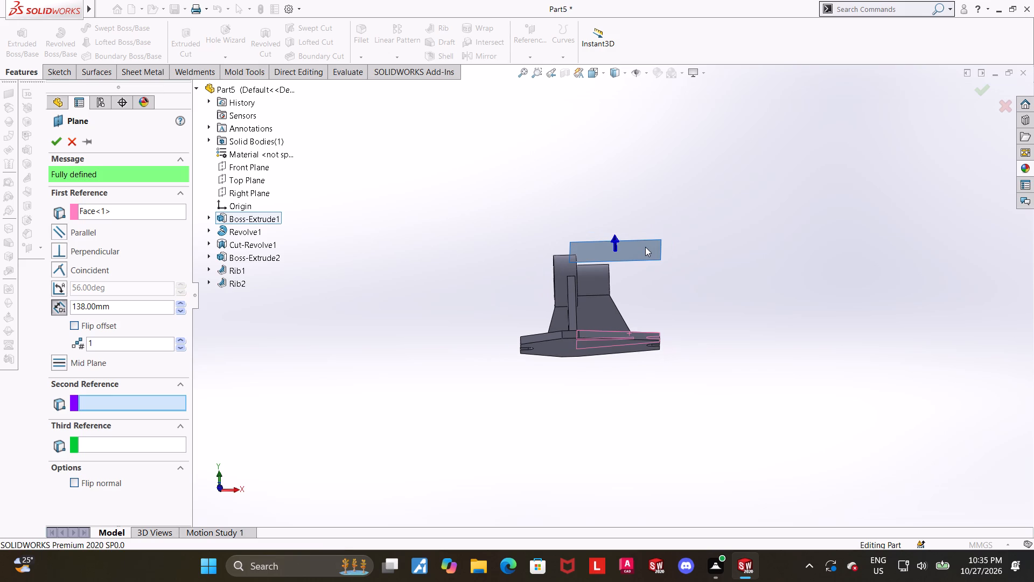
middle_click_drag(718, 205, 716, 200)
left_click(590, 76)
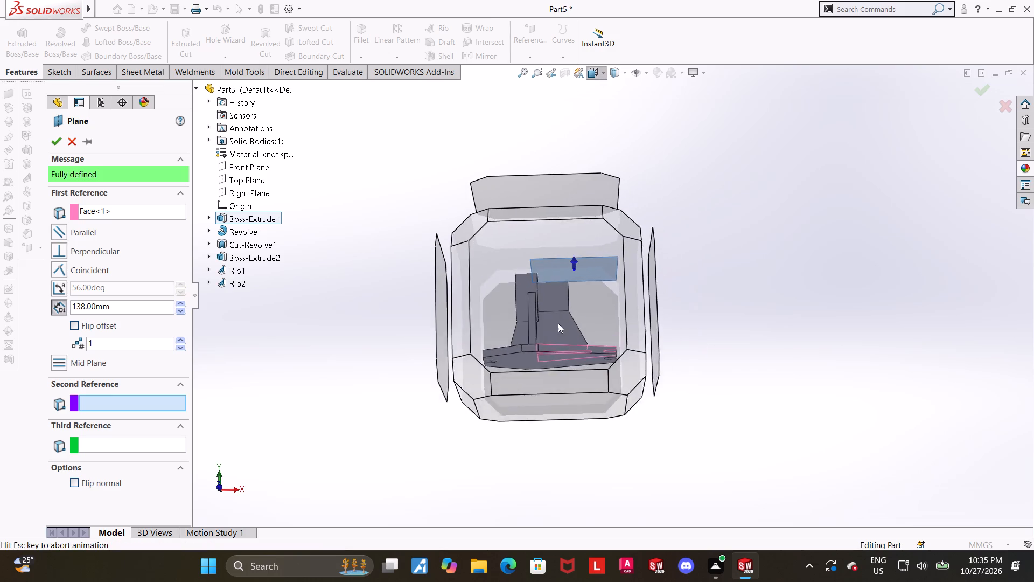
left_click(535, 336)
scroll(676, 342, "up", 5)
scroll(638, 267, "down", 3)
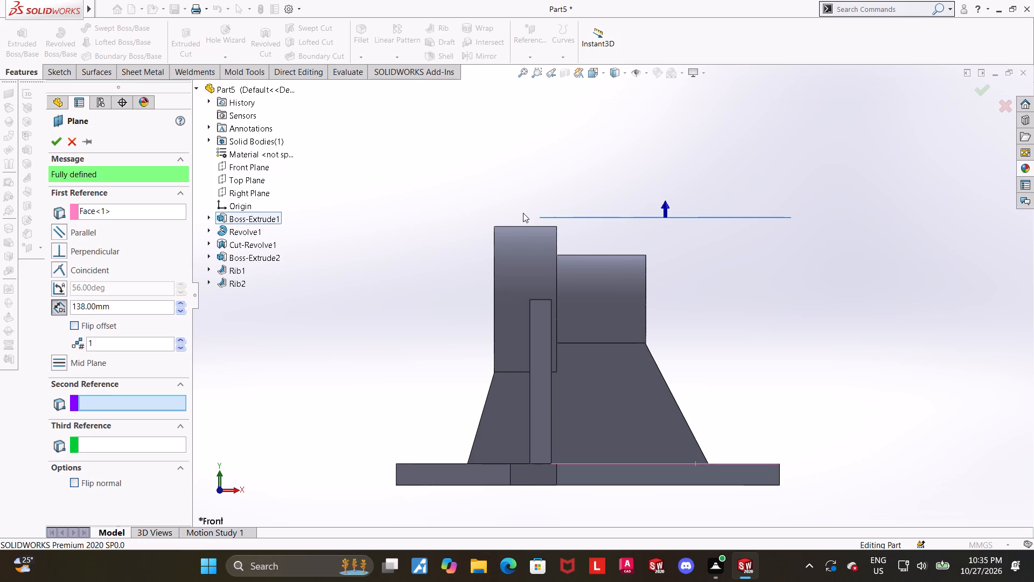
scroll(609, 183, "down", 2)
left_click(52, 147)
Stretch the new plane's displayed boundary past the larger cylinder's open end so it spans both cylinders.
middle_click_drag(538, 222, 548, 332)
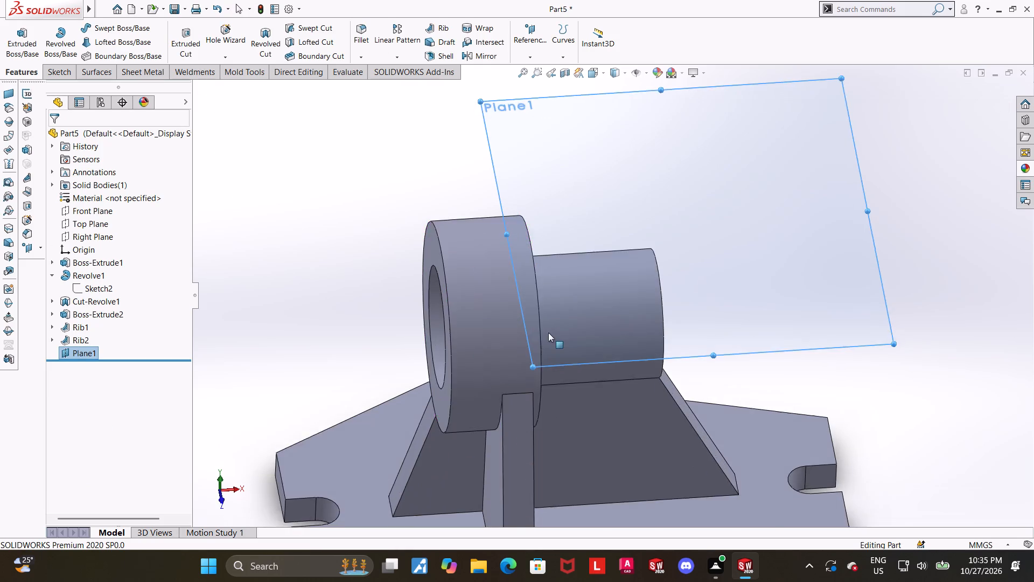
scroll(548, 331, "up", 2)
left_click_drag(538, 253, 379, 251)
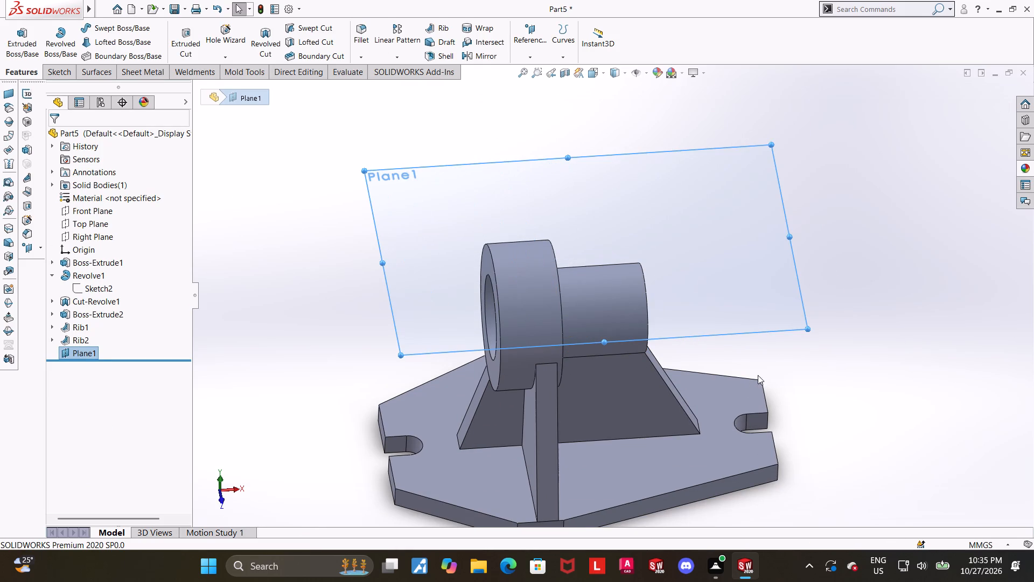
left_click(869, 351)
scroll(824, 324, "up", 1)
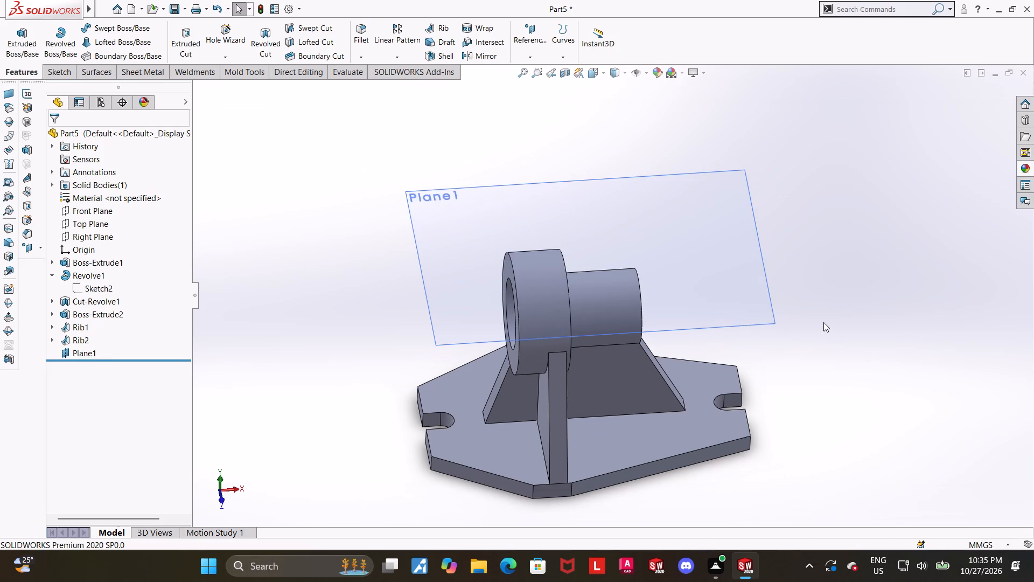
Start a sketch on the new offset plane and draw a circle about 16 mm in diameter over the larger cylinder, level with the origin.
left_click(660, 242)
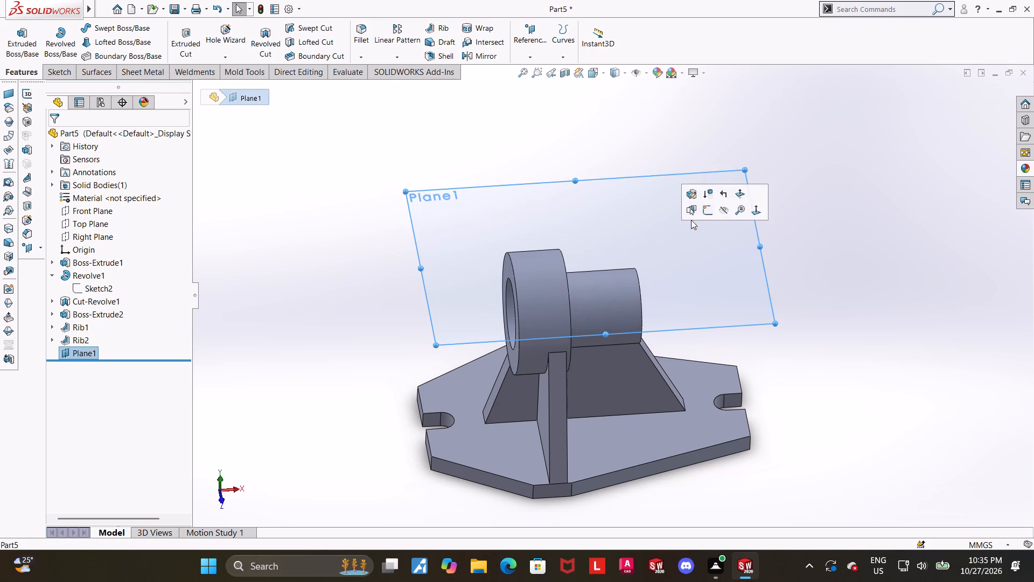
left_click(704, 210)
left_click(109, 363)
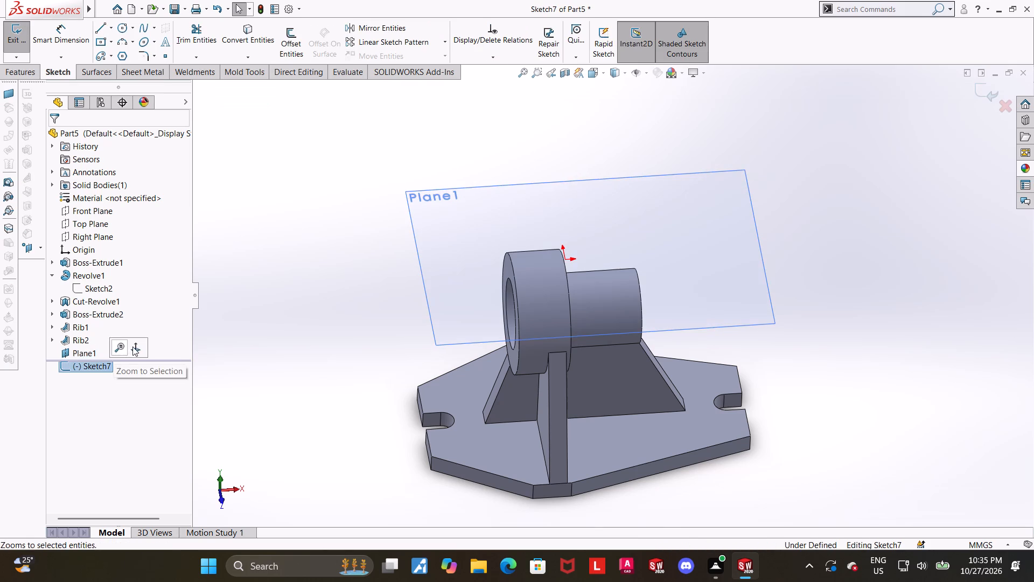
left_click(133, 345)
left_click(126, 32)
scroll(416, 208, "up", 2)
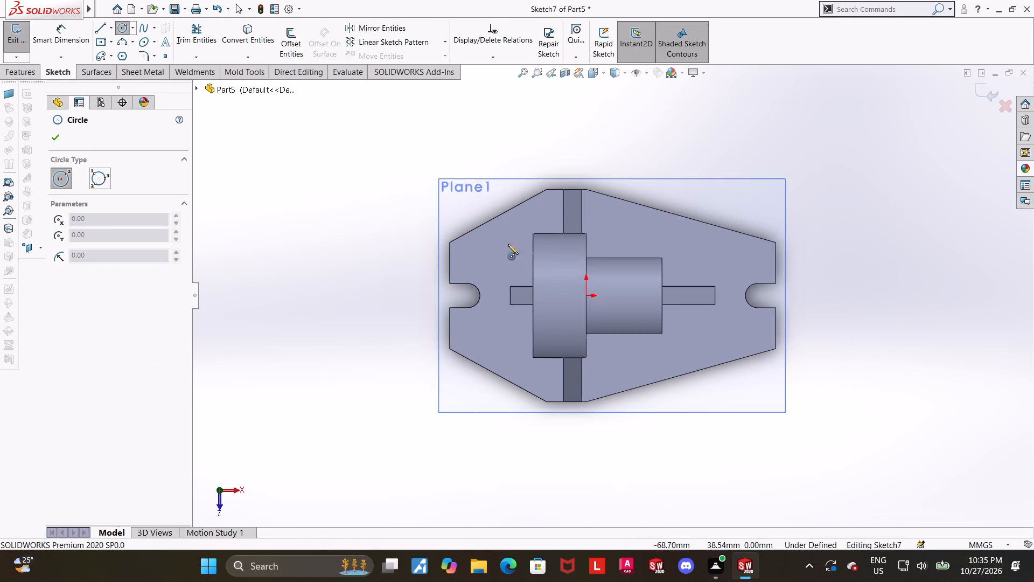
scroll(579, 317, "down", 2)
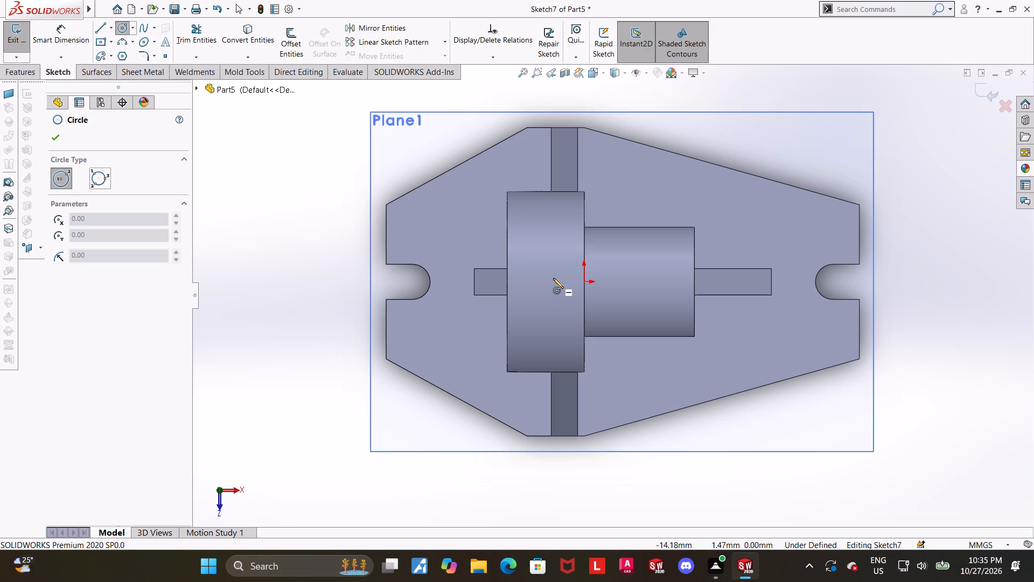
left_click(551, 283)
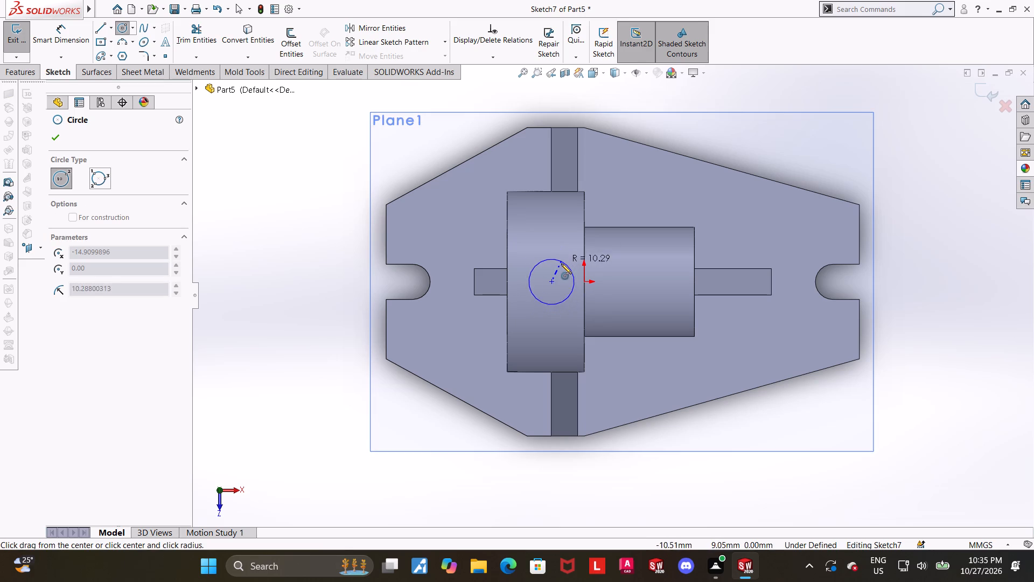
left_click(559, 266)
key("Escape")
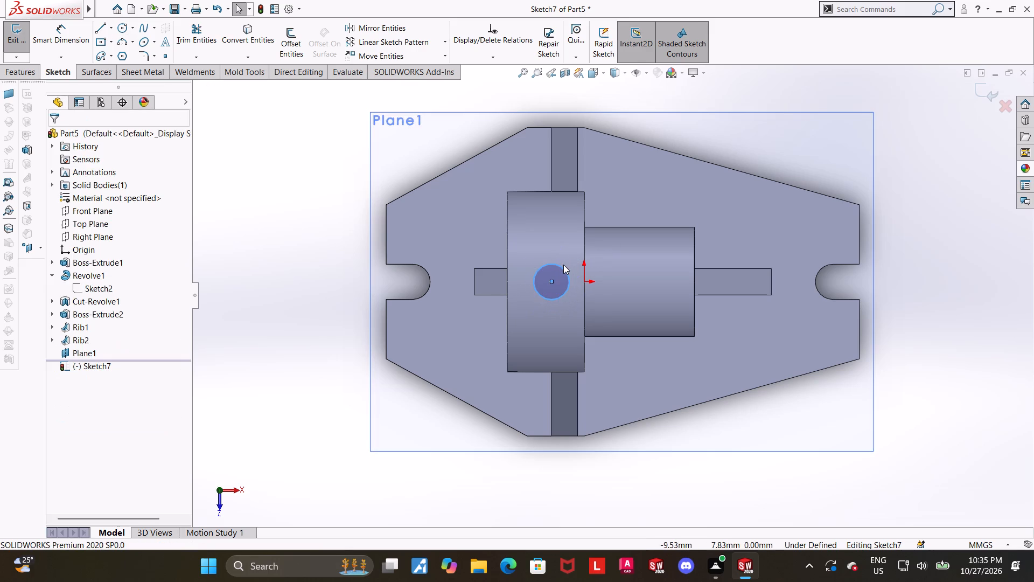
Dimension the sketched circle's diameter as 16 mm.
left_click(59, 36)
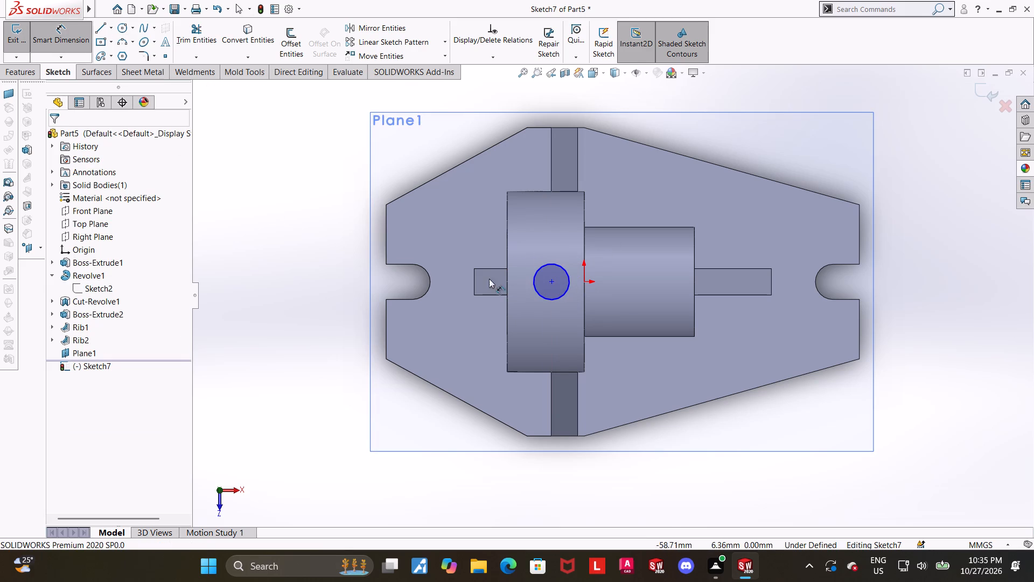
scroll(511, 281, "down", 2)
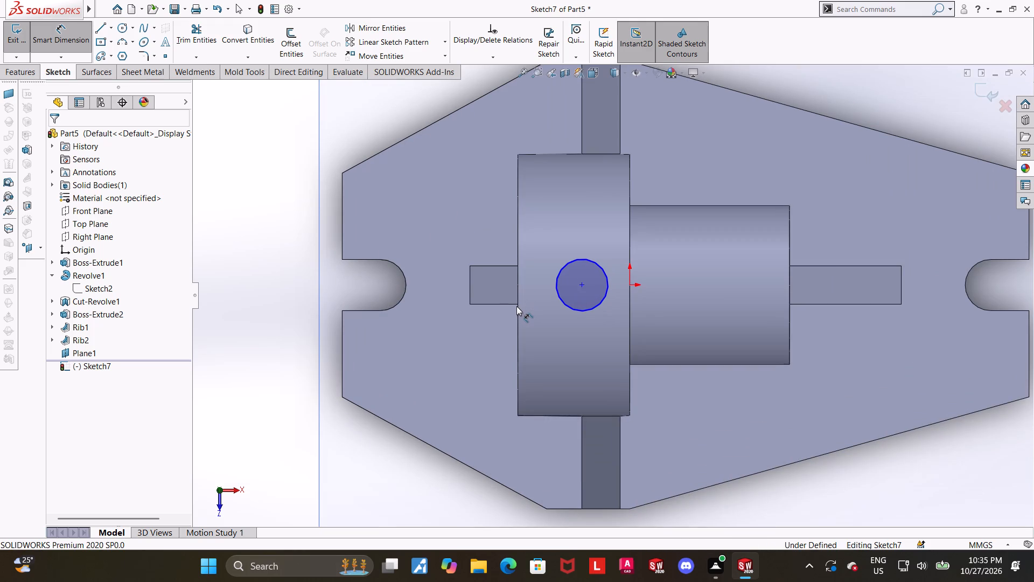
scroll(527, 303, "down", 1)
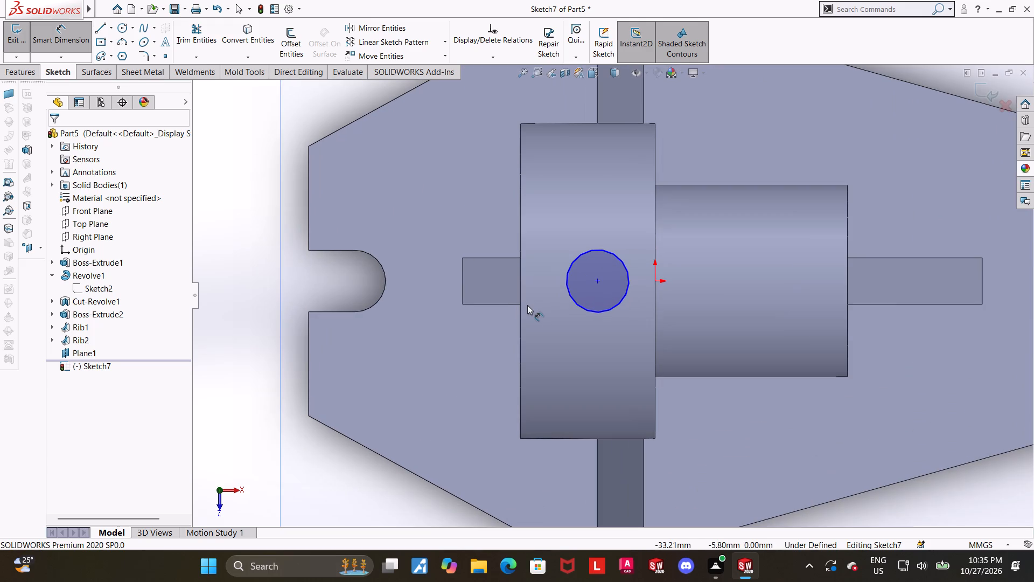
scroll(552, 336, "down", 1)
scroll(637, 271, "up", 3)
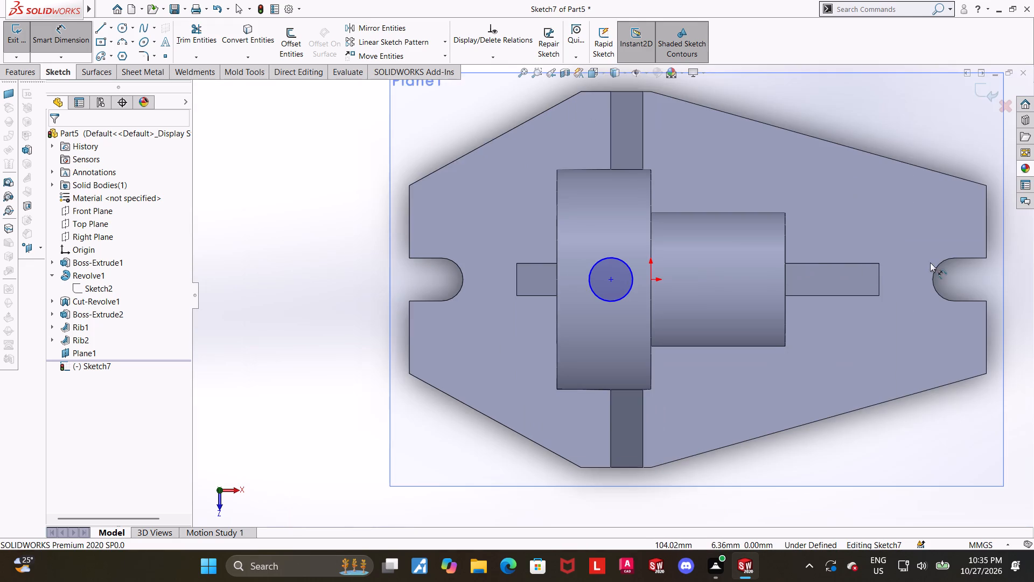
scroll(930, 262, "up", 3)
scroll(847, 269, "down", 2)
scroll(505, 289, "down", 1)
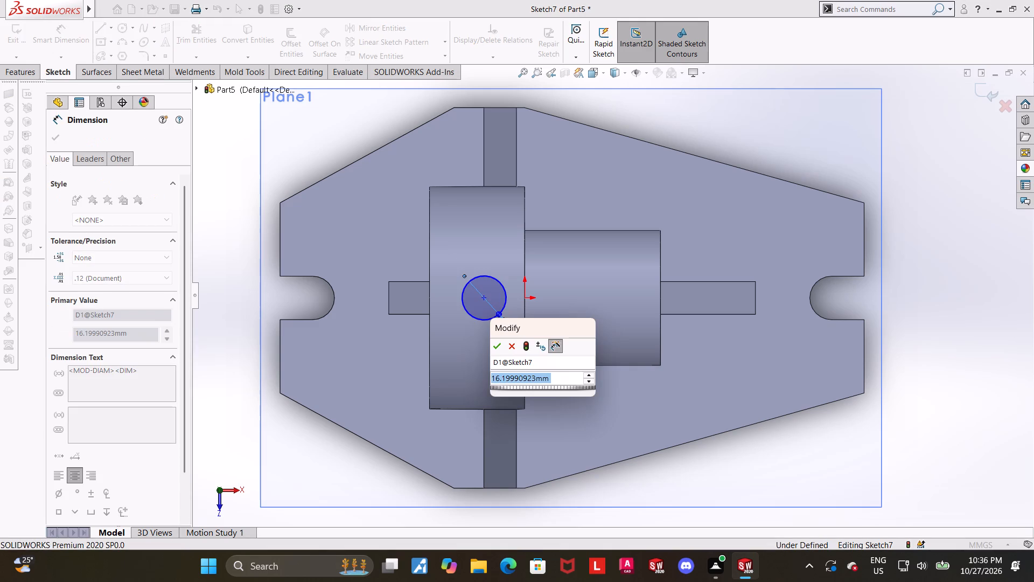
type("16")
key("Return")
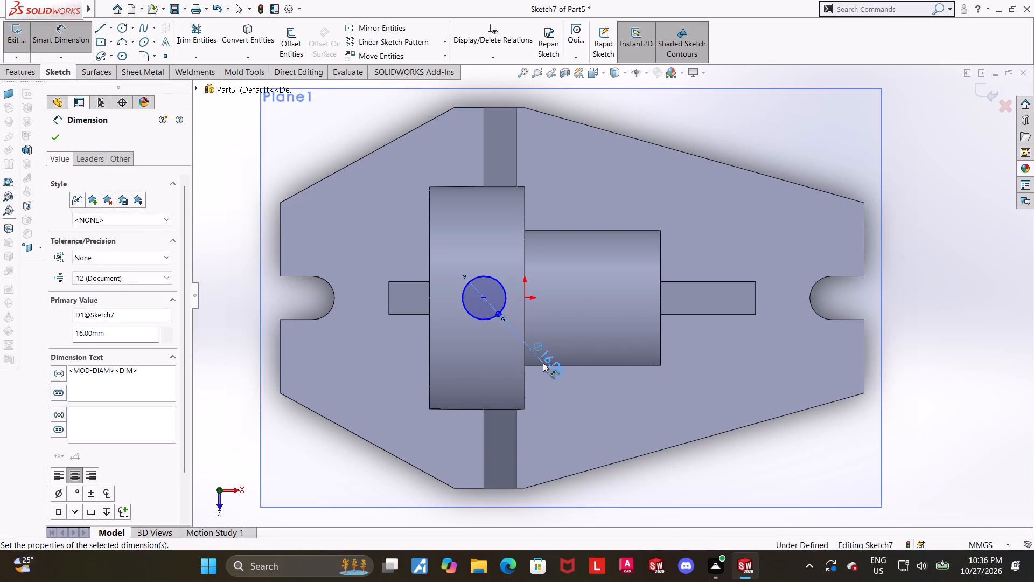
key("Escape")
scroll(1009, 360, "up", 2)
left_click(922, 317)
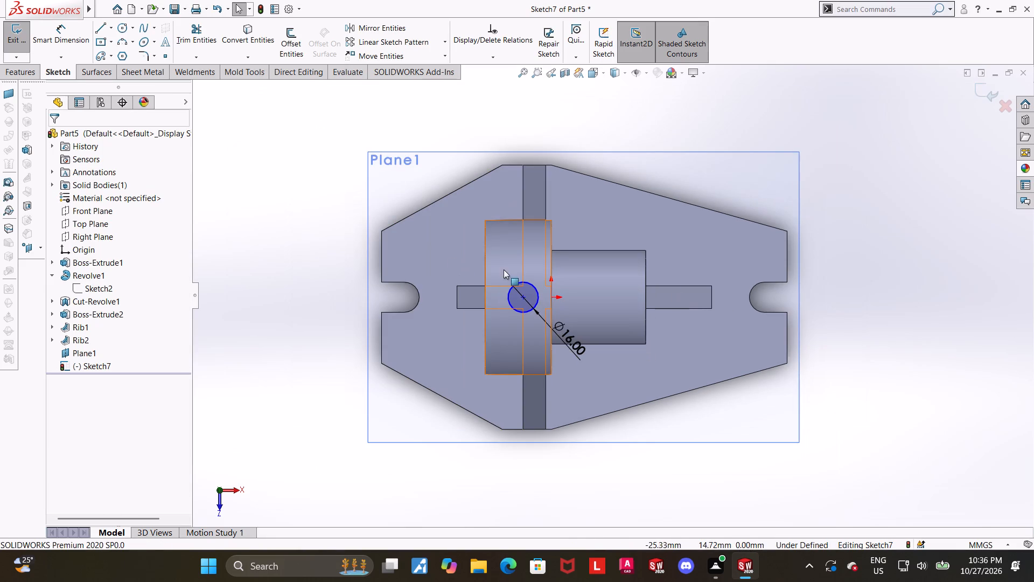
Apply a horizontal relation between the circle's centre and the origin.
scroll(554, 278, "down", 1)
left_click(556, 301, "ctrl")
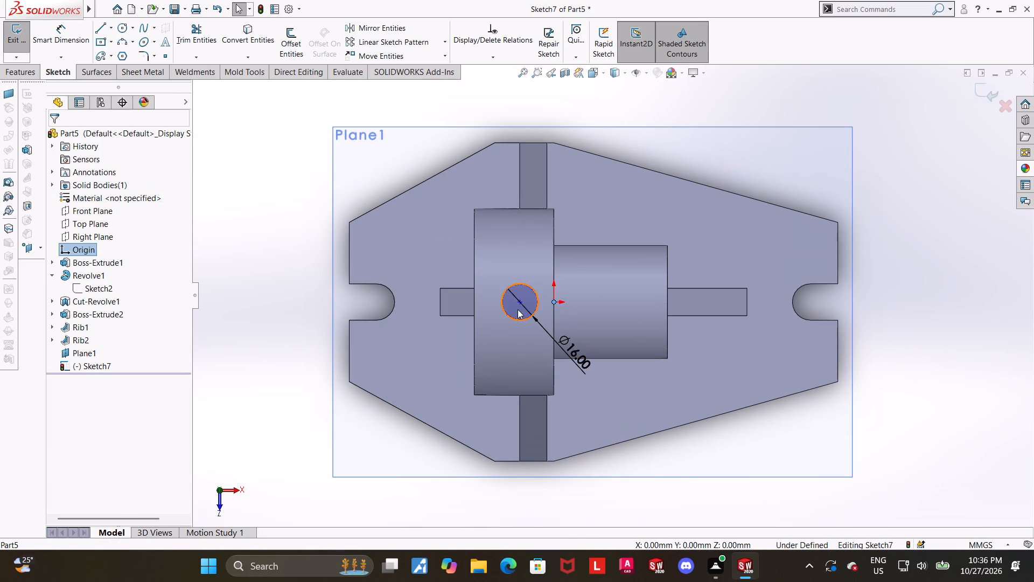
left_click(523, 303, "ctrl")
left_click(62, 329)
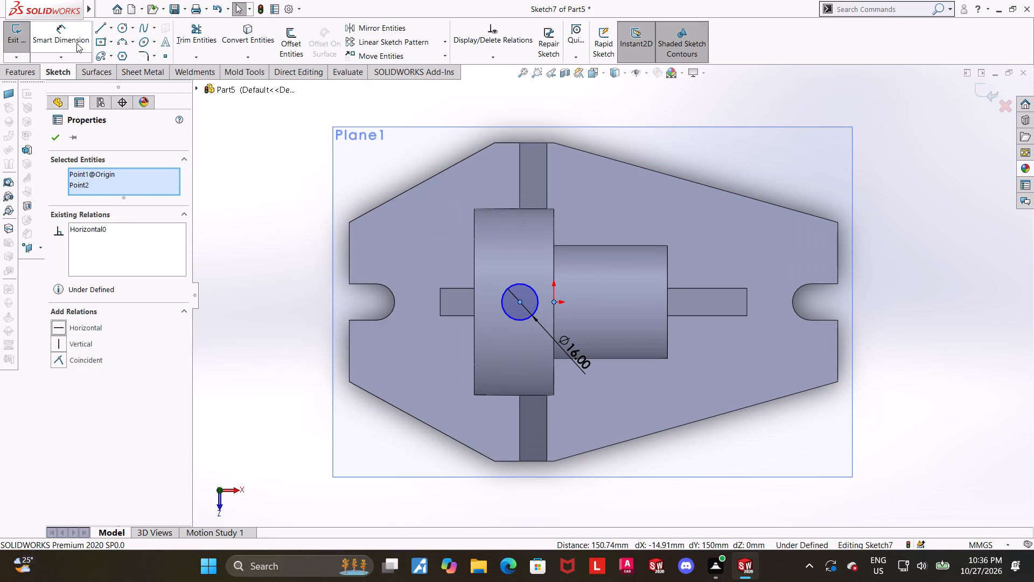
Dimension the circle's centre 15 mm horizontally from the origin.
left_click(75, 41)
scroll(478, 241, "up", 2)
scroll(574, 260, "down", 2)
left_click(540, 323)
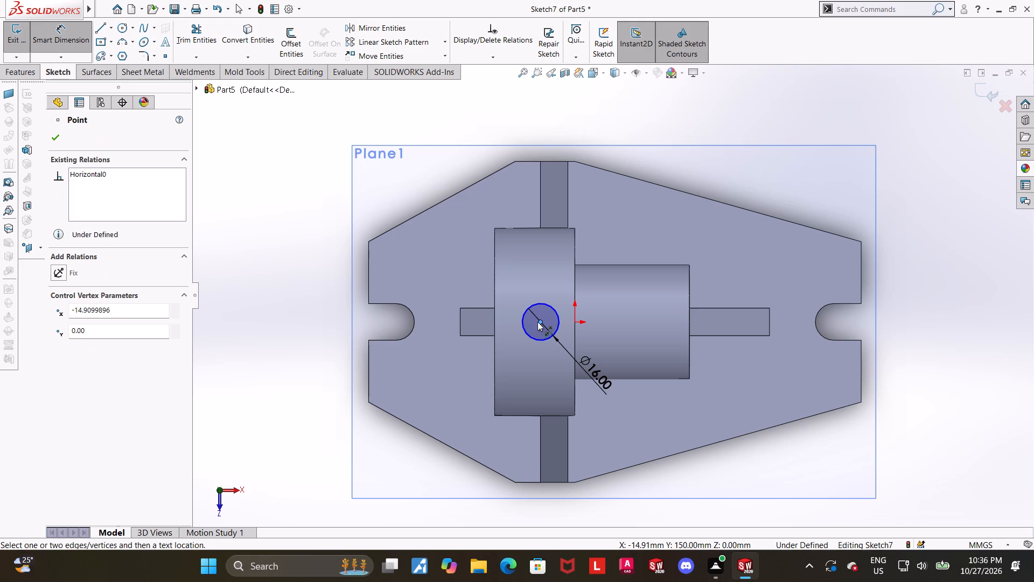
left_click(536, 322)
left_click(577, 321)
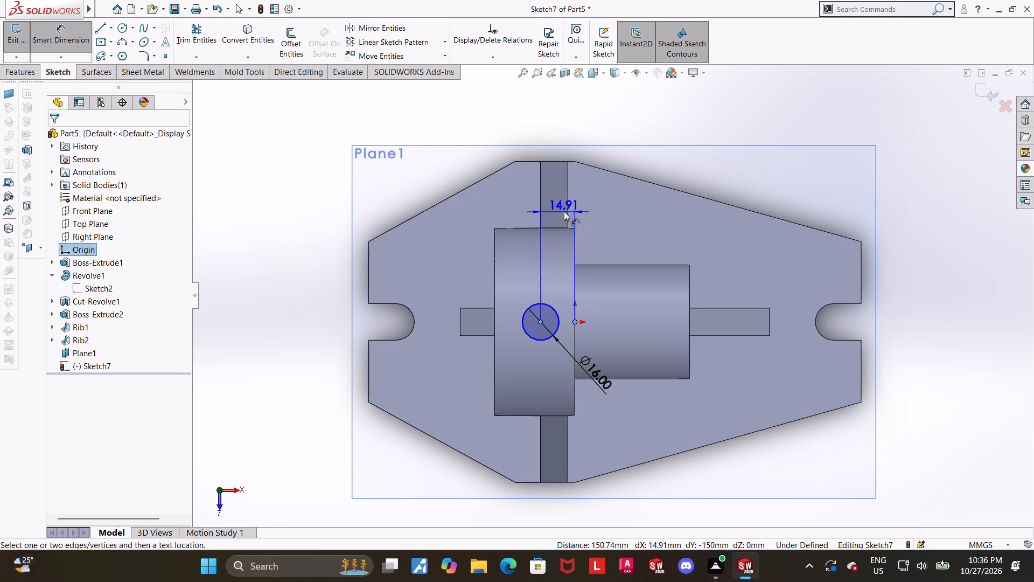
type("15")
key("Return")
key("Escape")
key("Escape")
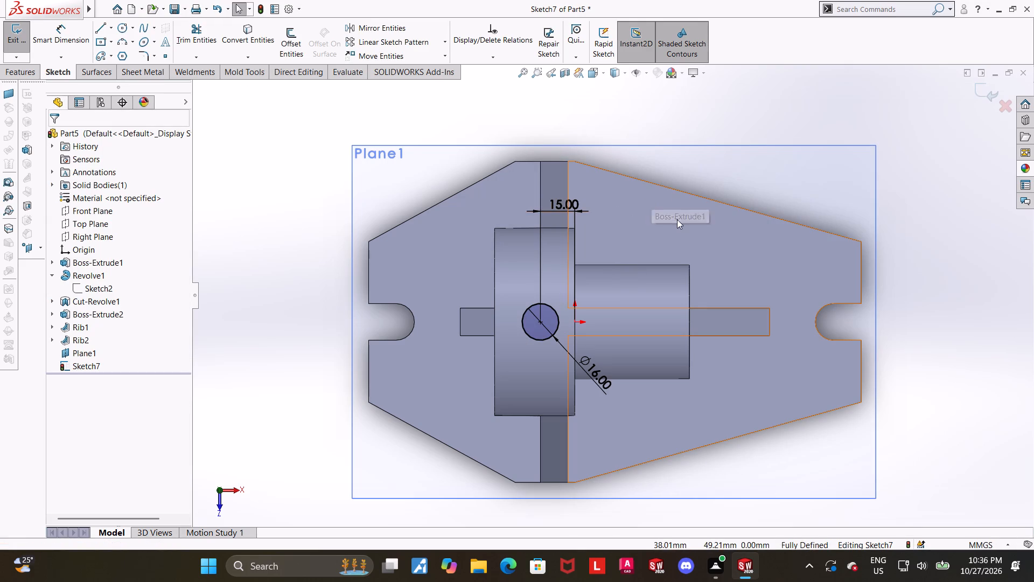
Close the circle sketch and hide the offset plane it was drawn on.
scroll(677, 219, "up", 1)
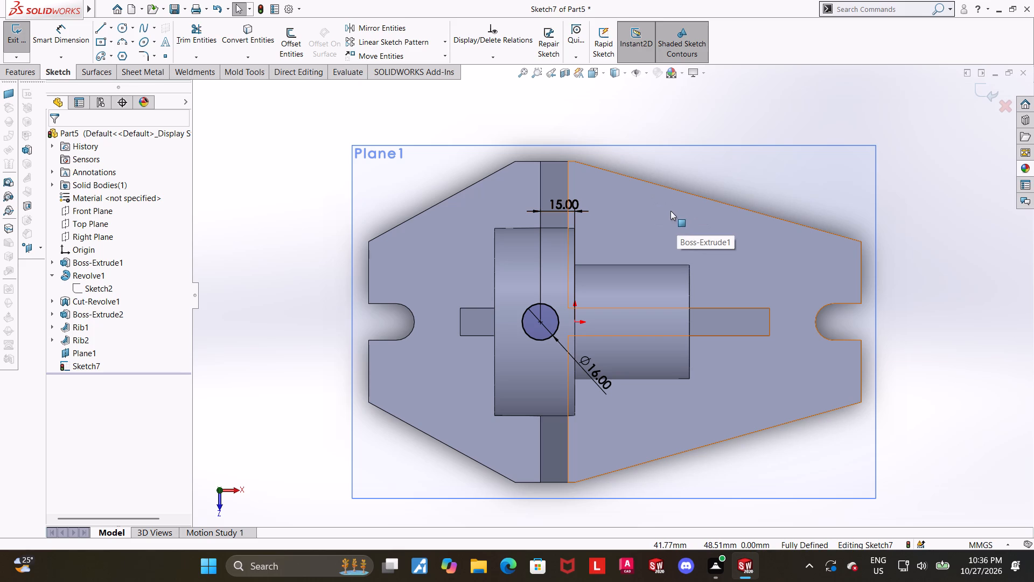
scroll(670, 211, "up", 2)
middle_click_drag(707, 354, 703, 244)
scroll(703, 234, "up", 1)
middle_click_drag(729, 358, 731, 215)
middle_click_drag(645, 221, 627, 272)
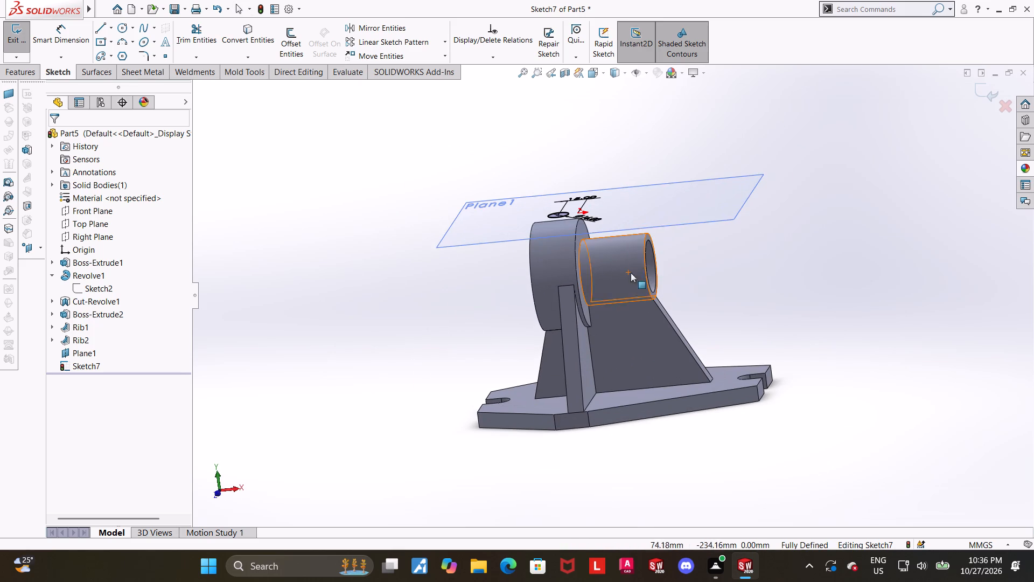
left_click(983, 87)
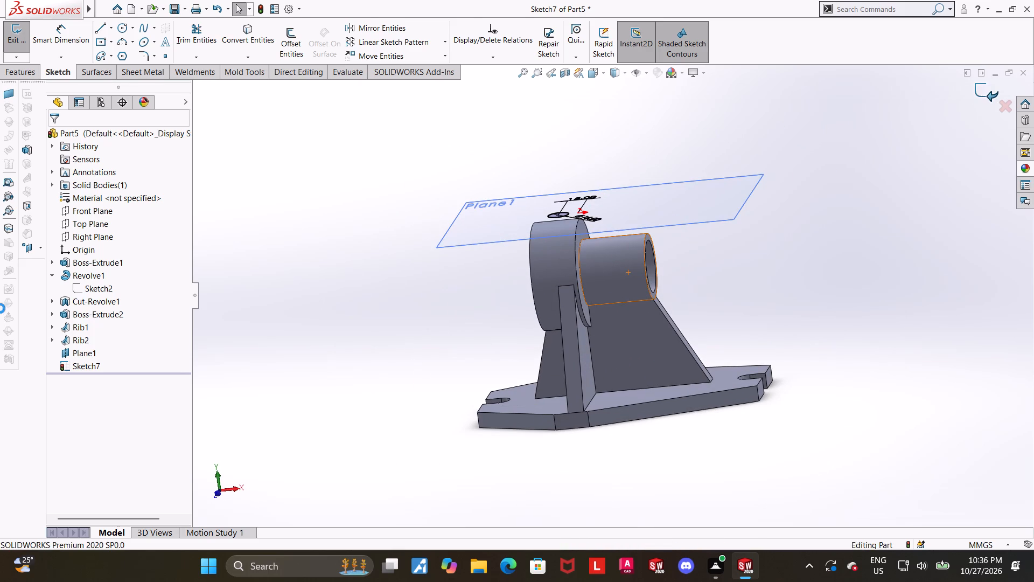
right_click(68, 356)
left_click(91, 300)
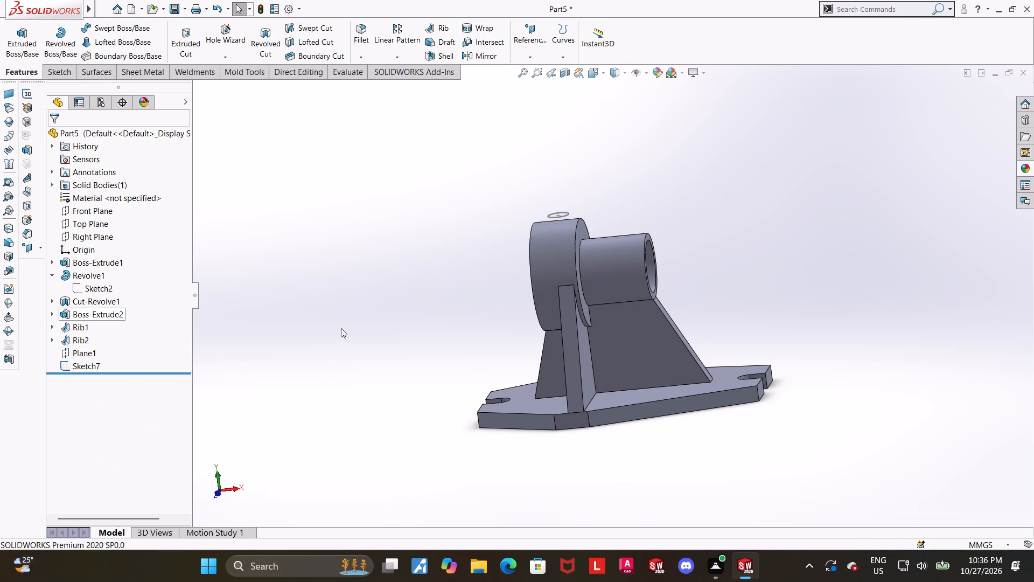
Extrude the 16 mm circle downward as a boss, using Up To Surface with the larger cylinder's outer face.
middle_click_drag(341, 330, 348, 378)
scroll(612, 192, "down", 3)
left_click(87, 362)
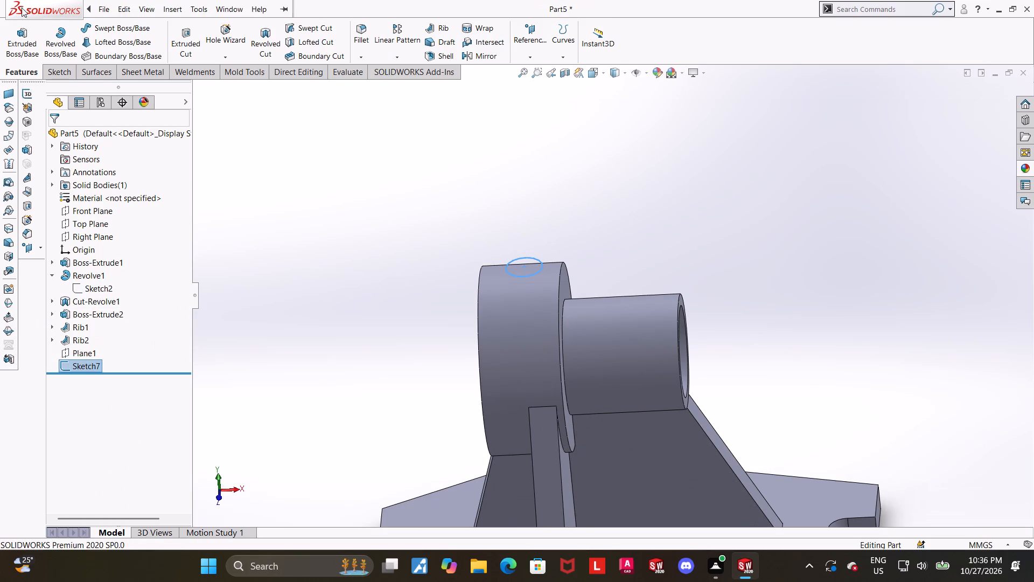
left_click(25, 46)
middle_click_drag(389, 316, 382, 312)
middle_click_drag(366, 269, 360, 201)
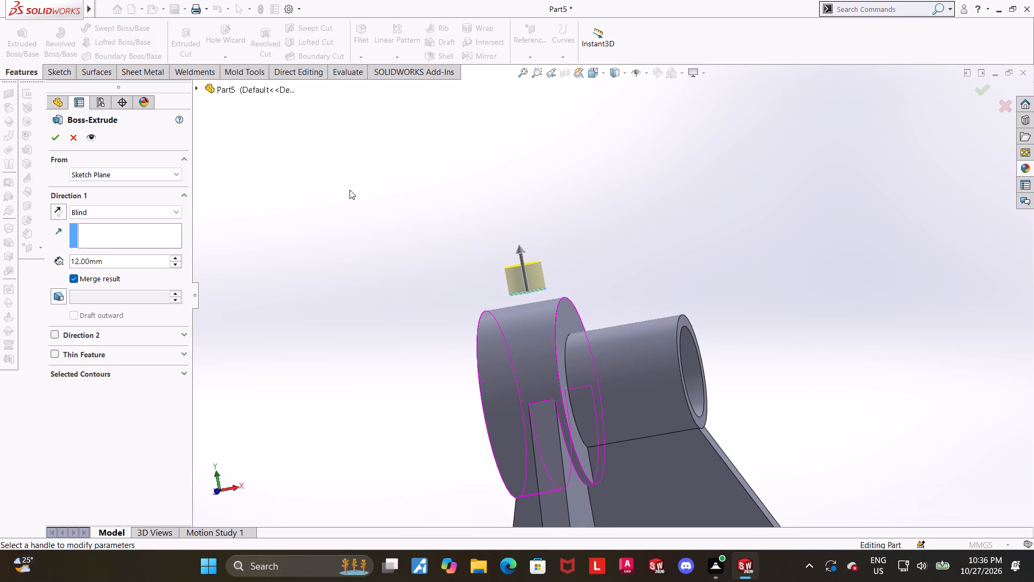
left_click(58, 213)
middle_click_drag(357, 262, 358, 273)
left_click(119, 212)
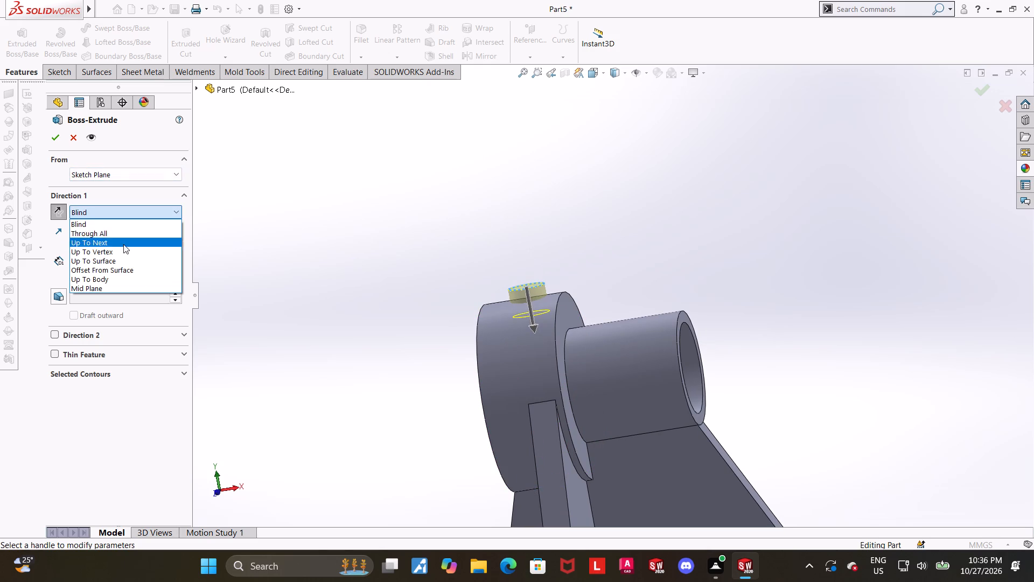
left_click(115, 263)
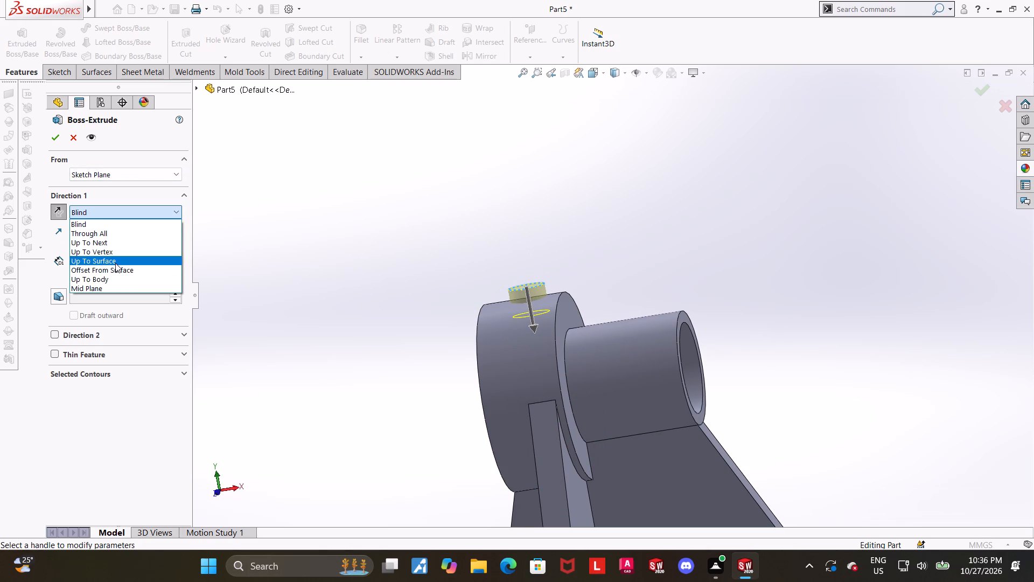
middle_click_drag(263, 268, 286, 338)
left_click(520, 318)
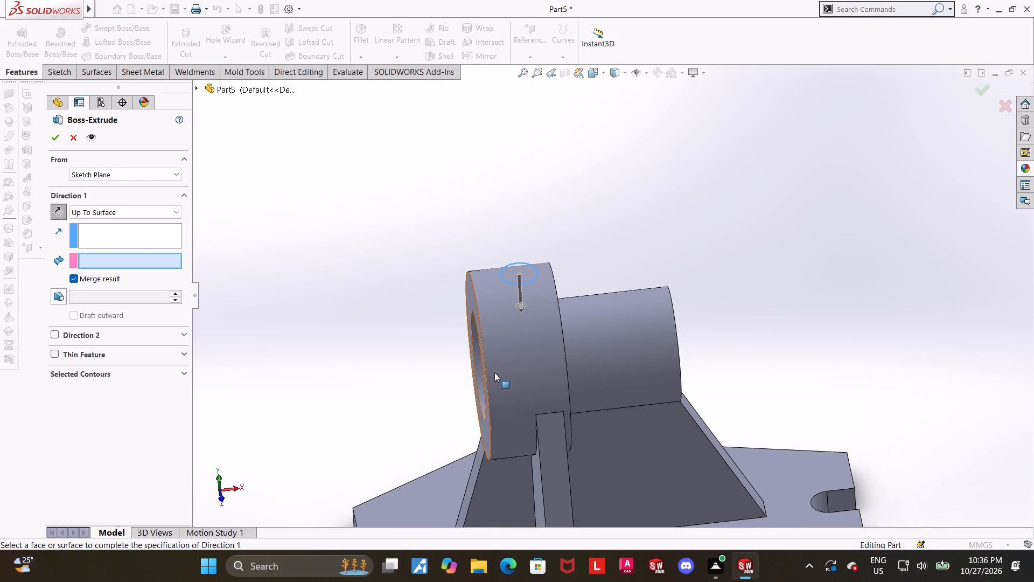
left_click(495, 372)
left_click(49, 140)
left_click(613, 206)
Start a sketch on the new boss's top face and draw a circle about 10 mm in diameter at its centre.
middle_click_drag(616, 234, 612, 287)
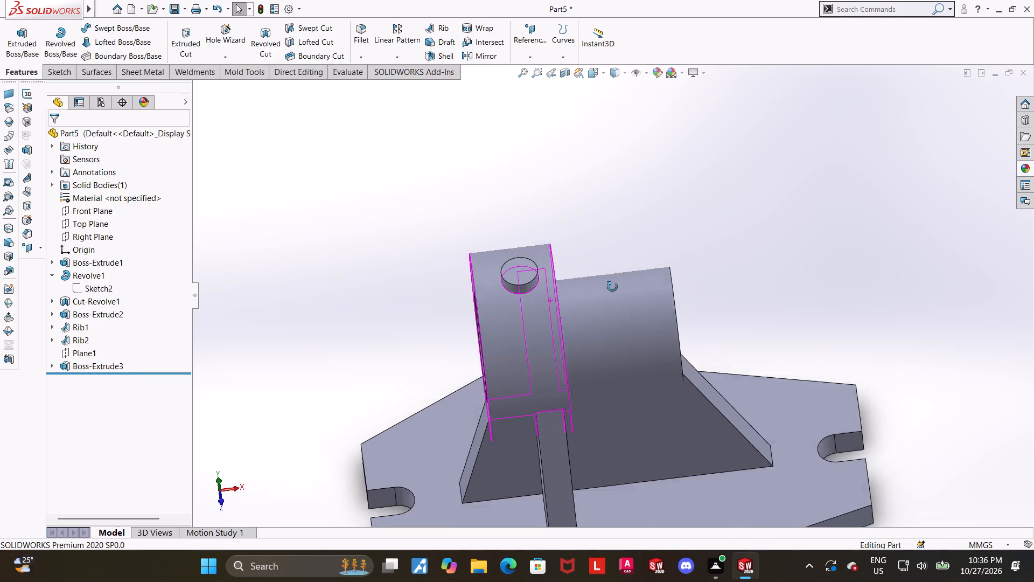
middle_click_drag(612, 287, 616, 303)
scroll(561, 307, "down", 3)
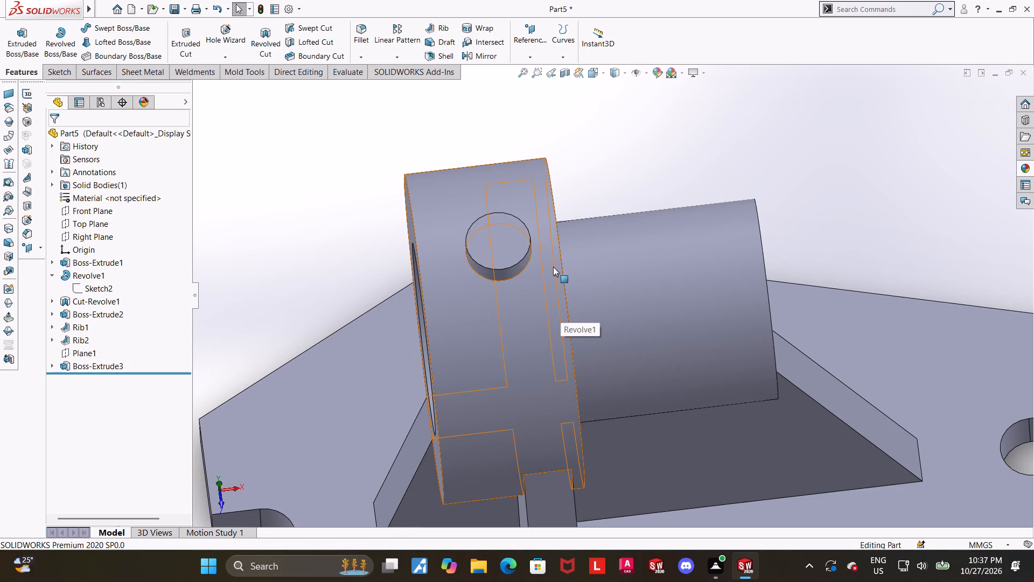
middle_click_drag(553, 260, 553, 272)
left_click(506, 255)
left_click(553, 226)
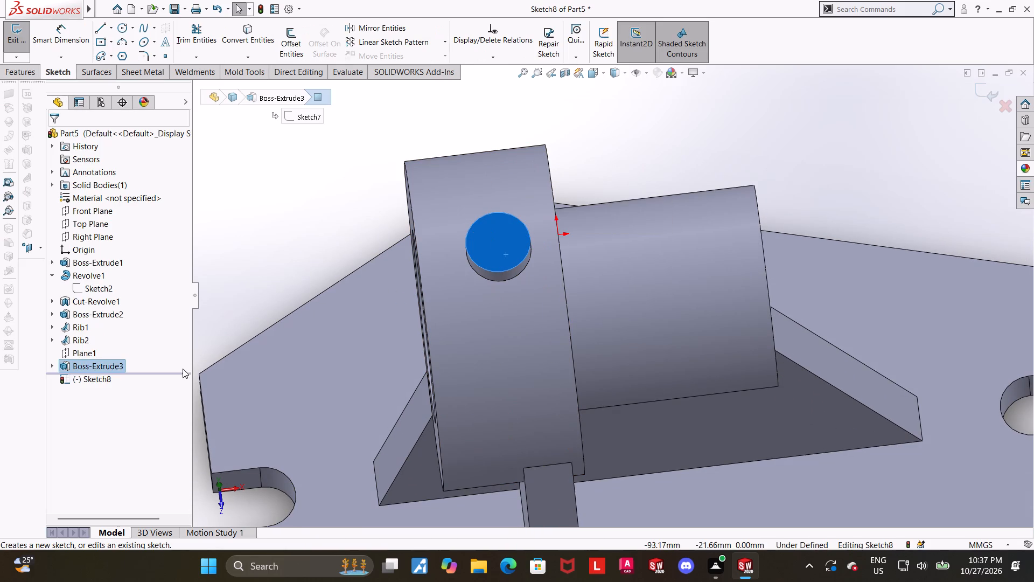
left_click(89, 380)
left_click(109, 369)
left_click(119, 30)
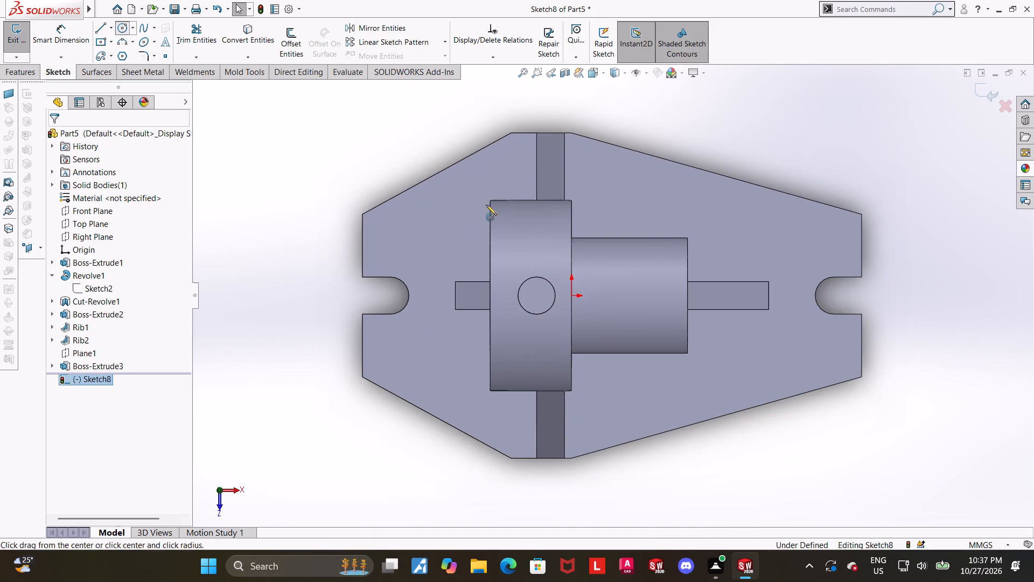
scroll(535, 297, "down", 3)
scroll(592, 285, "down", 3)
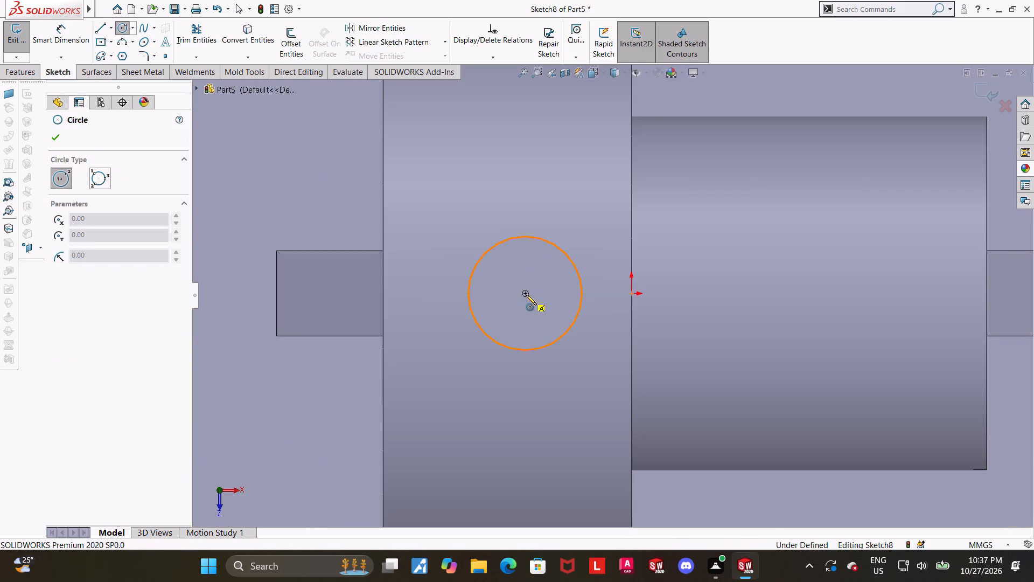
left_click(526, 295)
left_click(551, 269)
key("Escape")
Dimension the new circle's diameter as 4 mm.
left_click(54, 29)
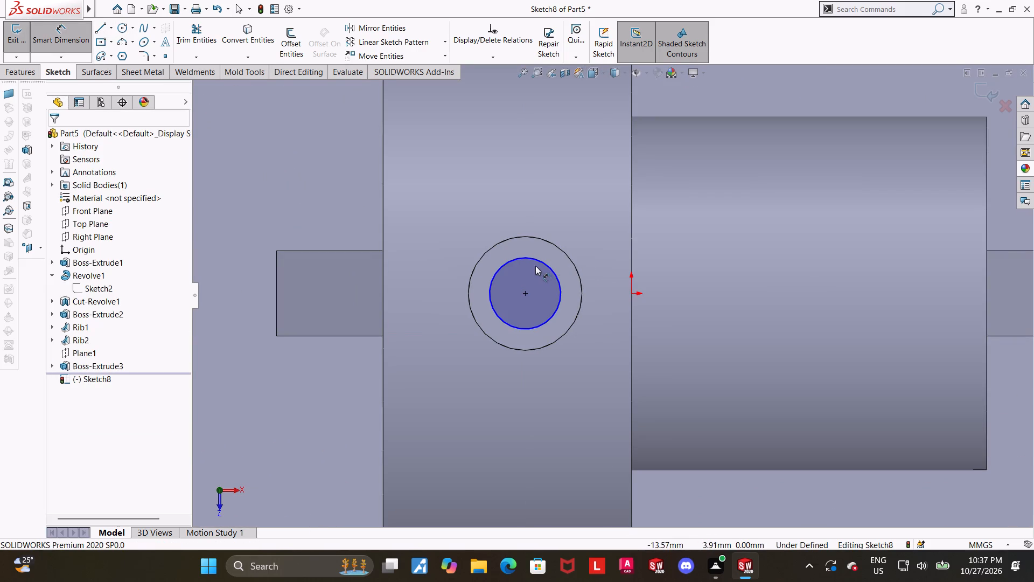
left_click(534, 261)
left_click(547, 193)
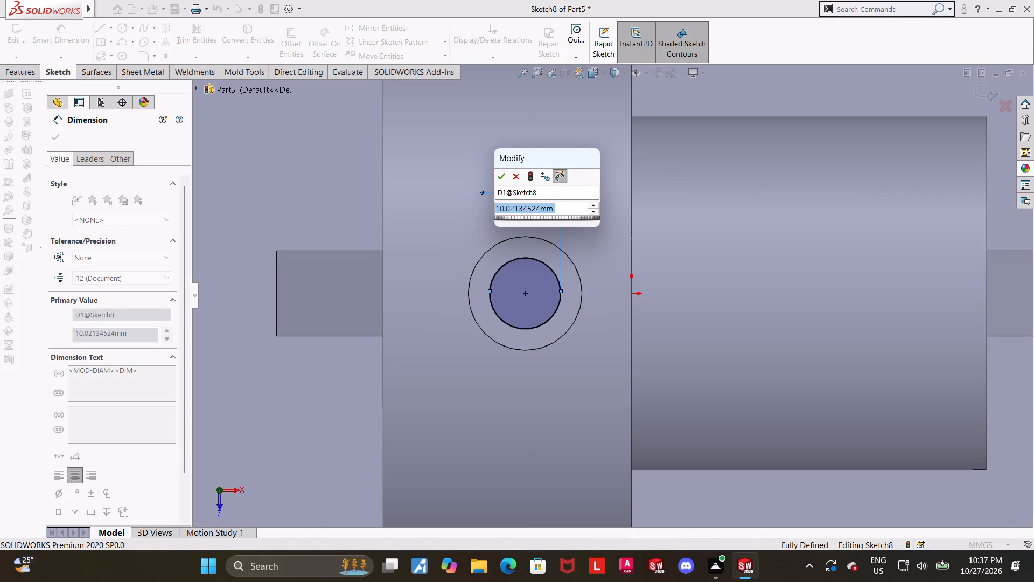
key("4")
key("Return")
key("Escape")
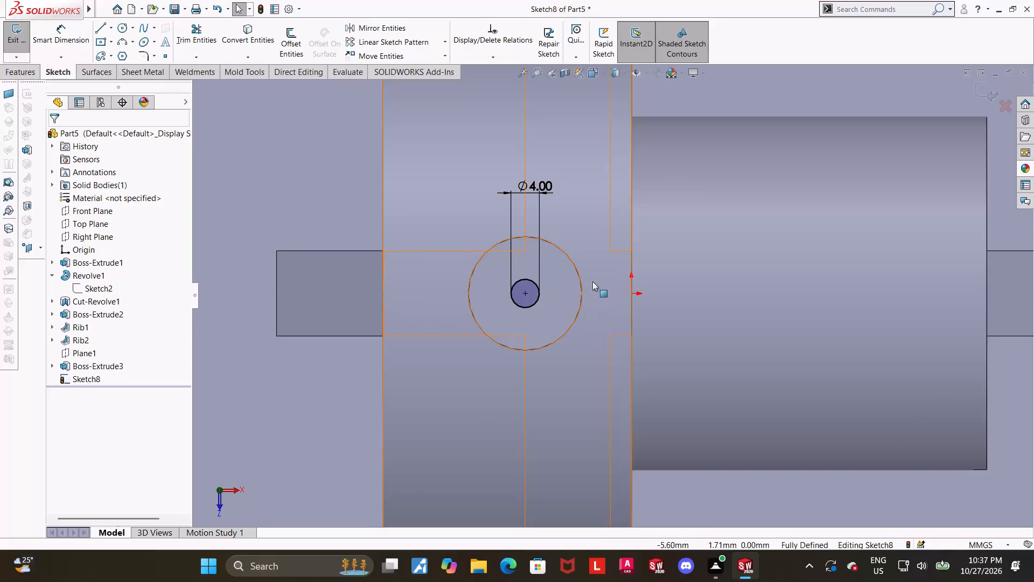
Apply a concentric relation between the 4 mm circle and the small boss's outer edge.
left_click(633, 290)
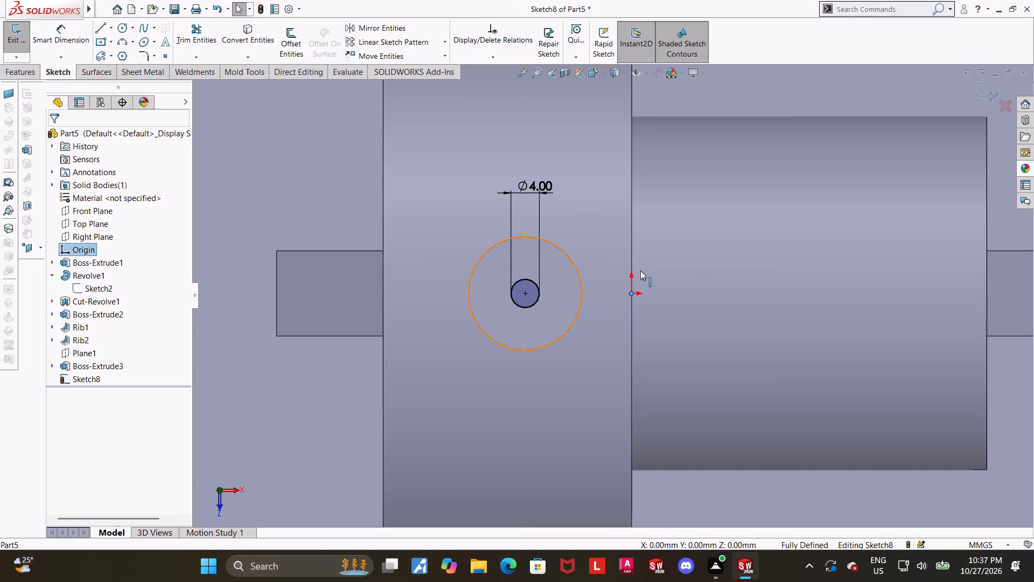
scroll(771, 331, "up", 5)
left_click(898, 455)
scroll(593, 288, "down", 6)
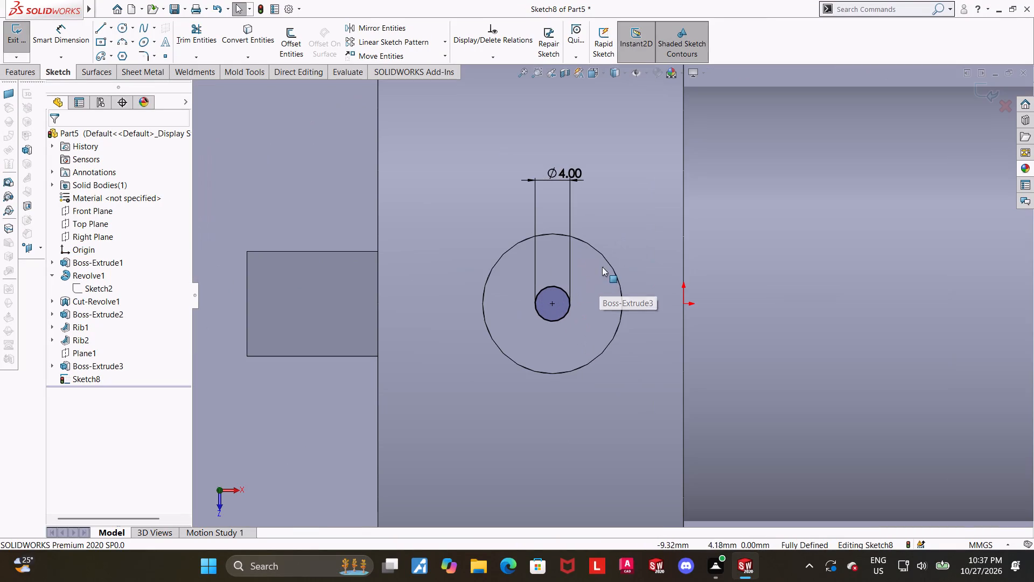
left_click(607, 260)
left_click(564, 292, "ctrl")
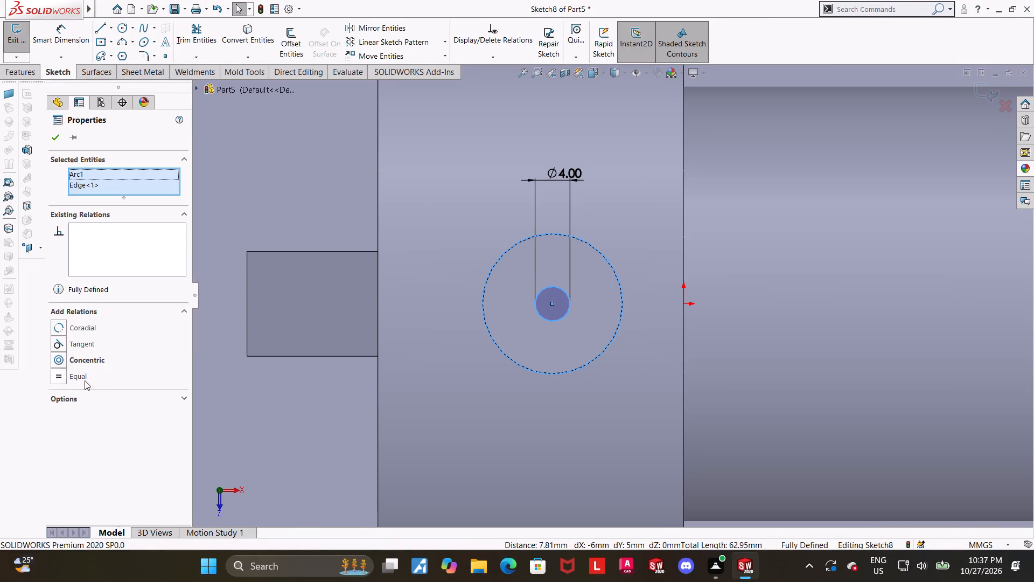
left_click(66, 359)
scroll(357, 373, "up", 6)
left_click(809, 419)
Close the sketch and cut the 4 mm circle 35 mm deep, down through the cylinder wall into the bore.
scroll(849, 507, "up", 4)
middle_click_drag(836, 463, 841, 324)
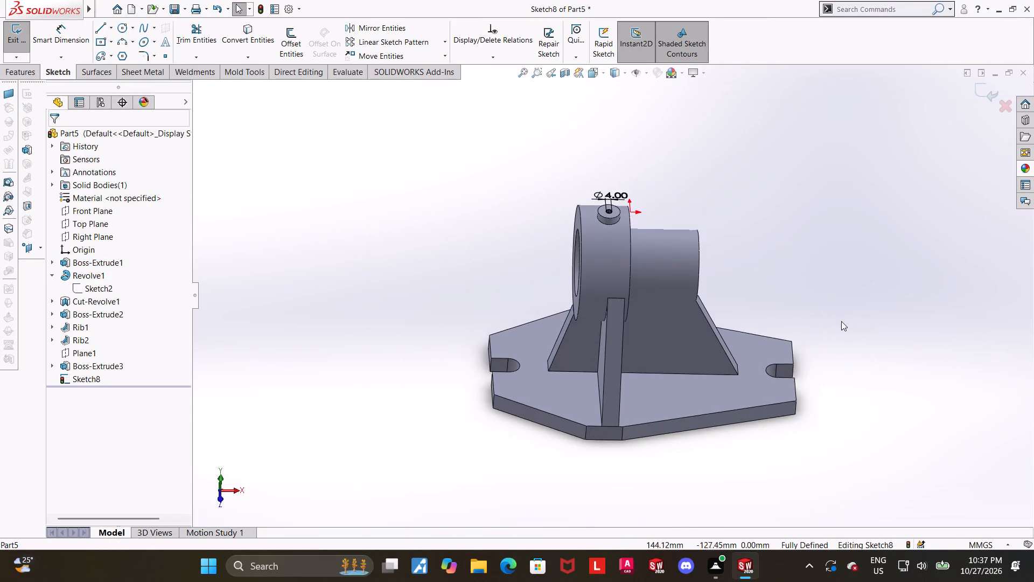
scroll(675, 289, "down", 4)
left_click(982, 81)
middle_click_drag(730, 184, 729, 170)
scroll(729, 177, "up", 1)
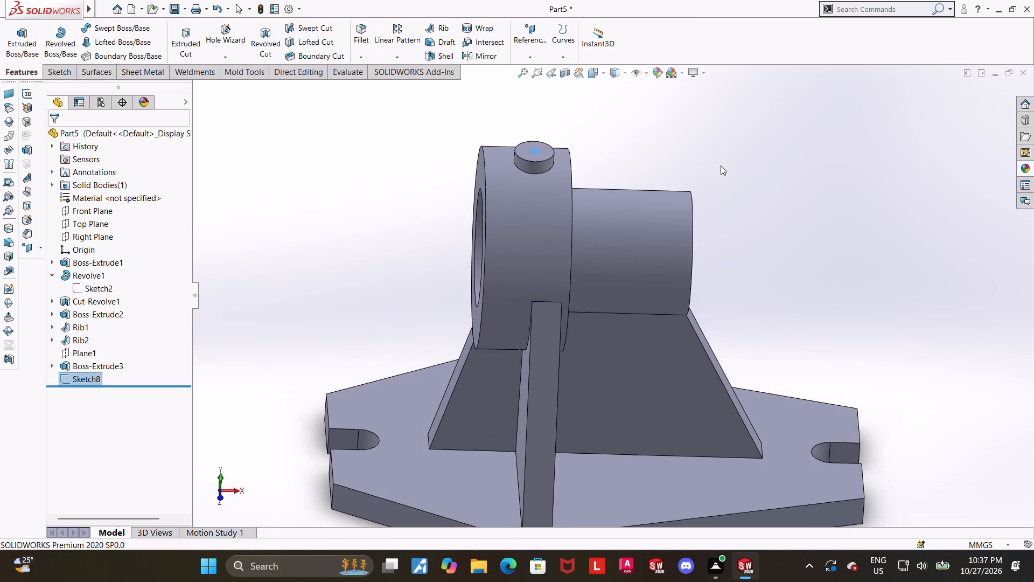
scroll(646, 169, "down", 2)
scroll(562, 180, "up", 4)
scroll(498, 253, "down", 2)
middle_click_drag(593, 283, 660, 255)
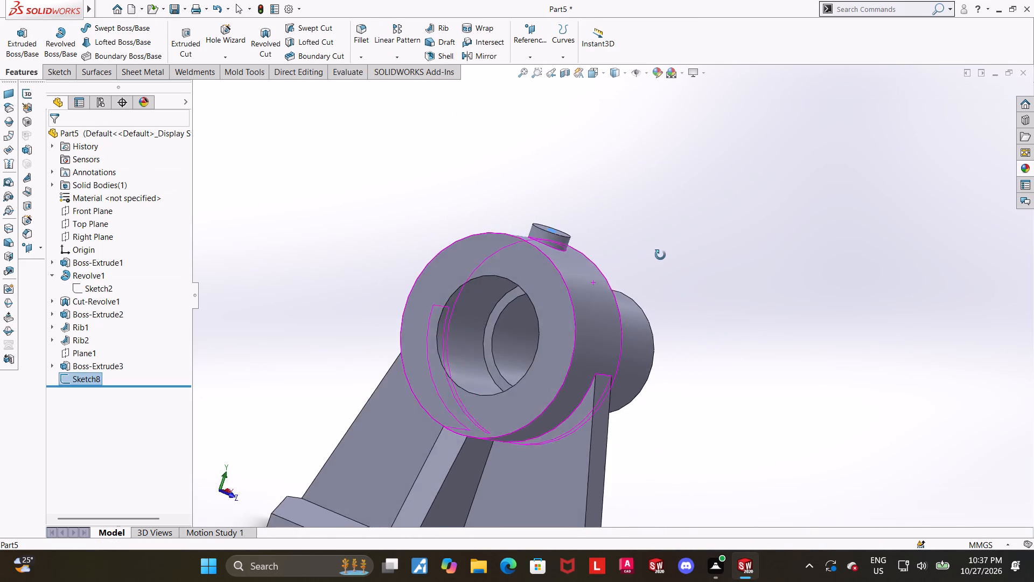
middle_click_drag(660, 255, 621, 271)
left_click(172, 40)
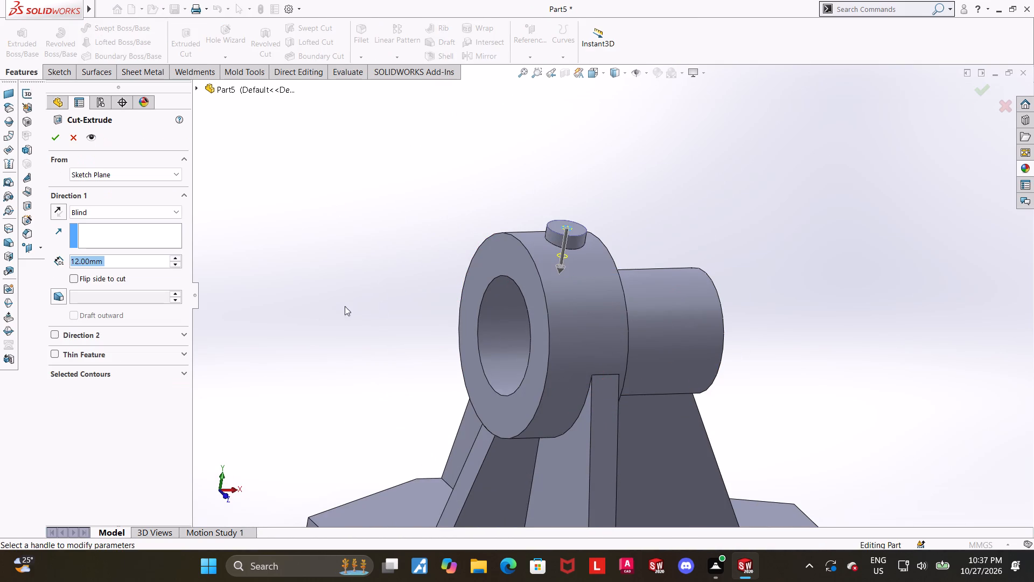
left_click_drag(558, 271, 540, 310)
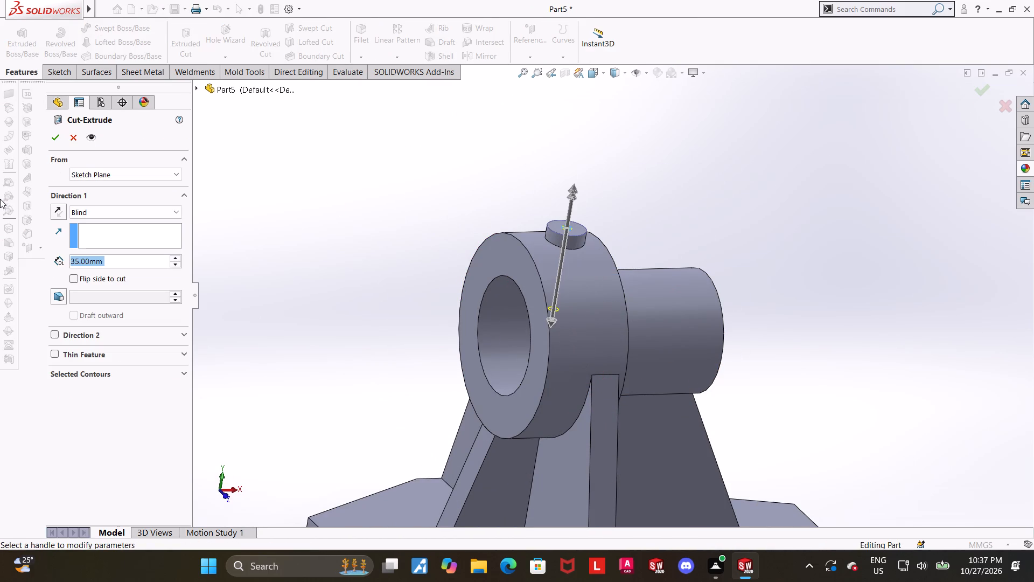
left_click(61, 142)
Examine the new small hole from outside the boss and from inside the larger cylinder's bore.
scroll(923, 362, "up", 3)
middle_click_drag(897, 377, 872, 380)
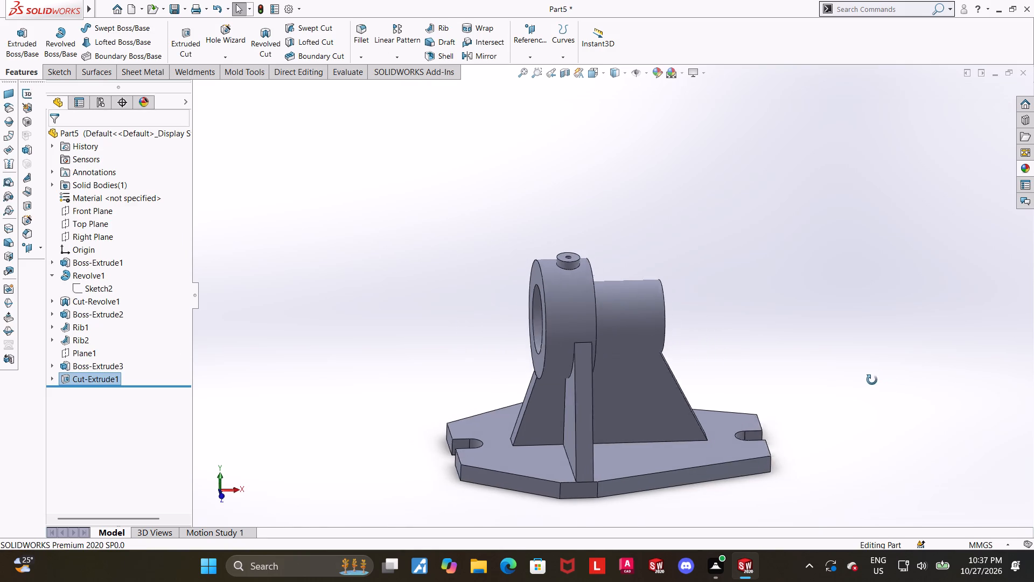
middle_click_drag(872, 380, 871, 381)
middle_click_drag(719, 342, 794, 381)
scroll(757, 344, "down", 4)
middle_click_drag(758, 394, 740, 382)
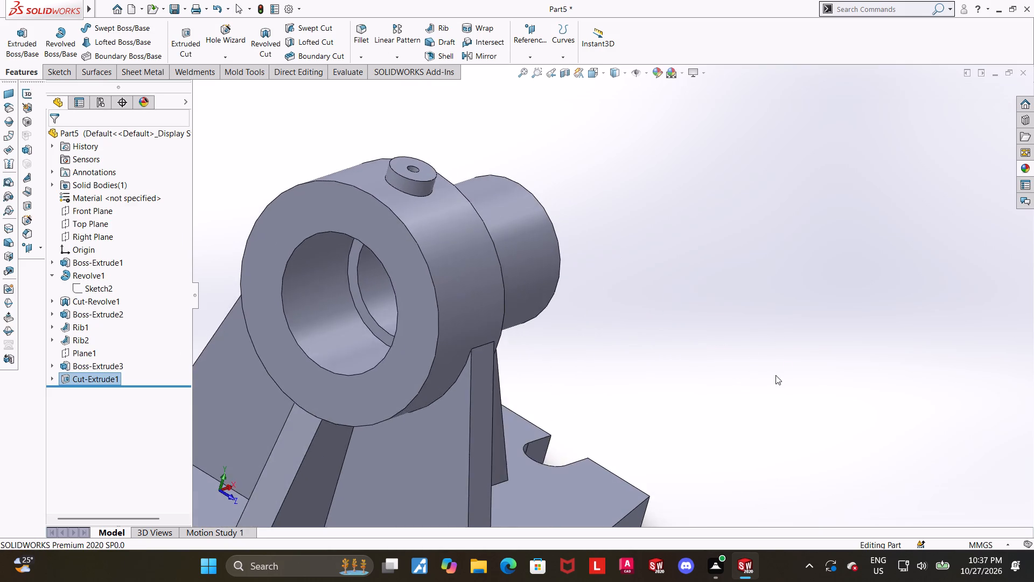
scroll(775, 375, "up", 2)
scroll(480, 218, "down", 3)
middle_click_drag(525, 318, 550, 219)
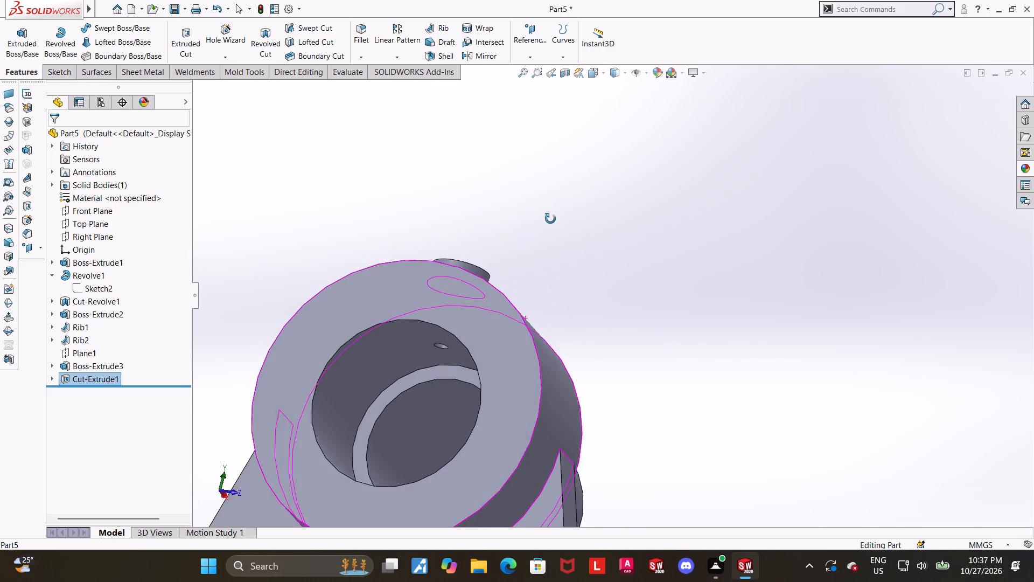
middle_click_drag(550, 219, 502, 351)
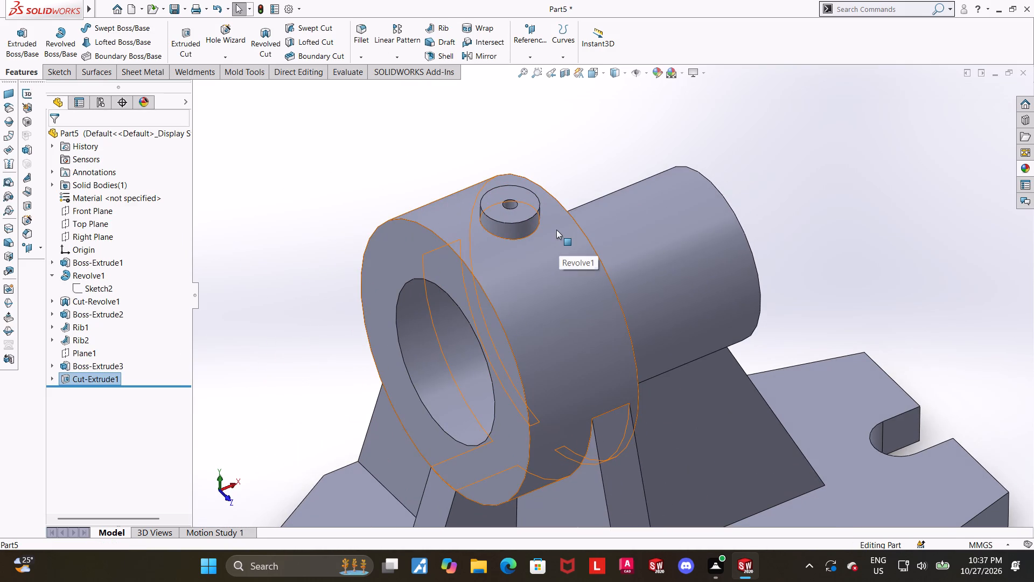
scroll(561, 230, "up", 2)
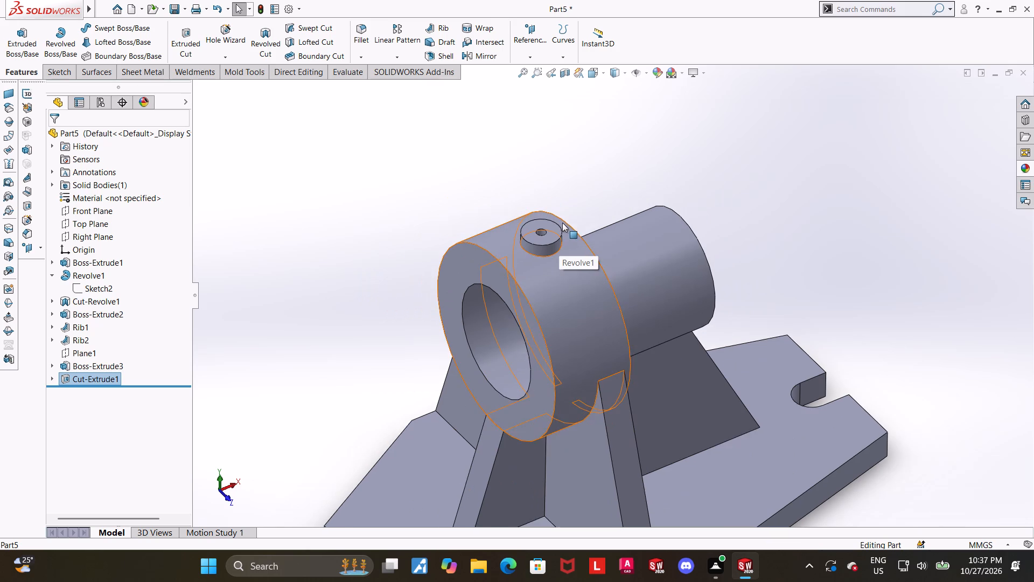
Chamfer the top edge of the small boss's 4 mm hole with a distance of 4 mm at 45 degrees.
scroll(555, 221, "down", 2)
left_click(369, 59)
left_click(372, 85)
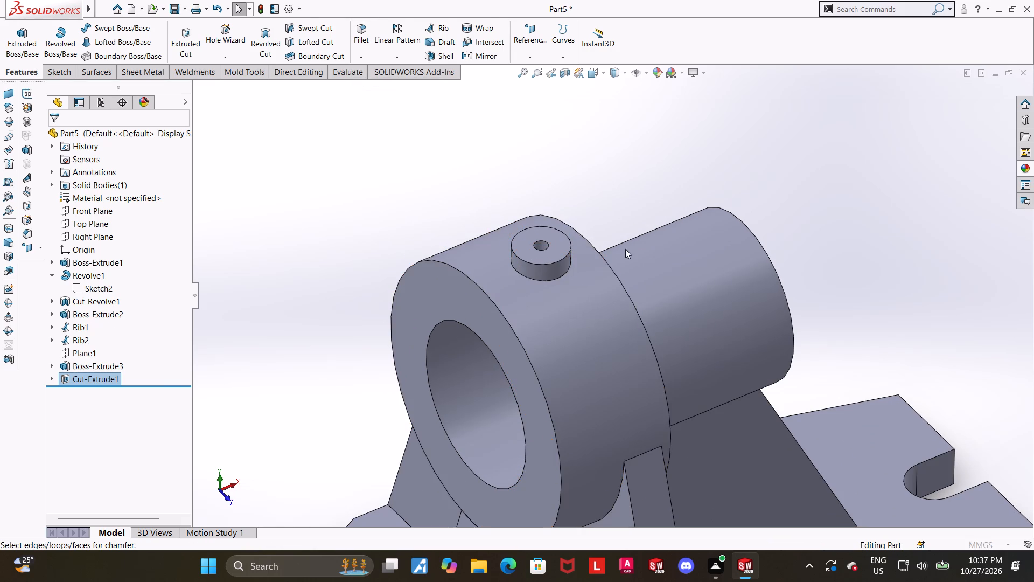
left_click(540, 240)
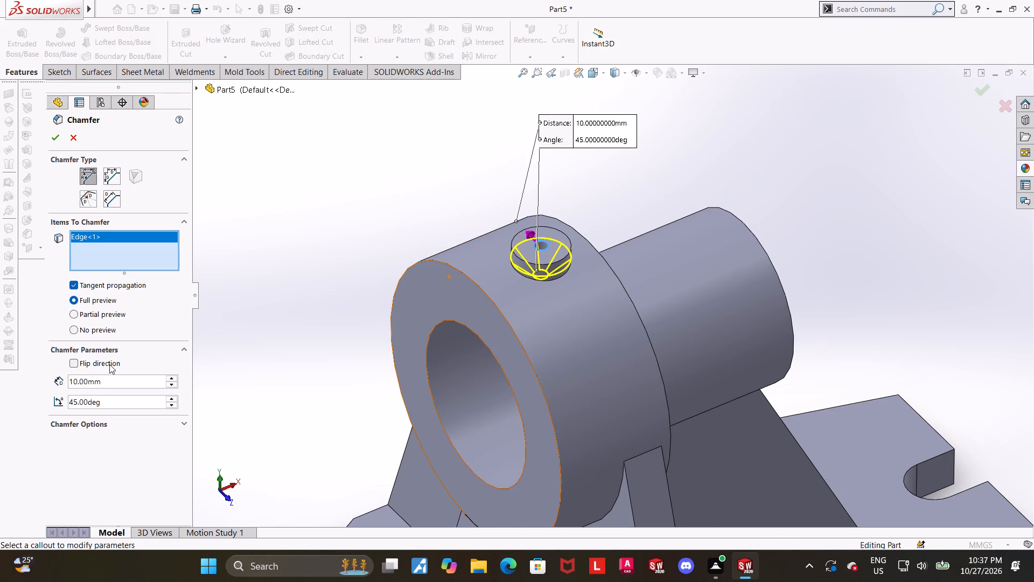
left_click_drag(118, 379, 18, 379)
key("4")
key("Return")
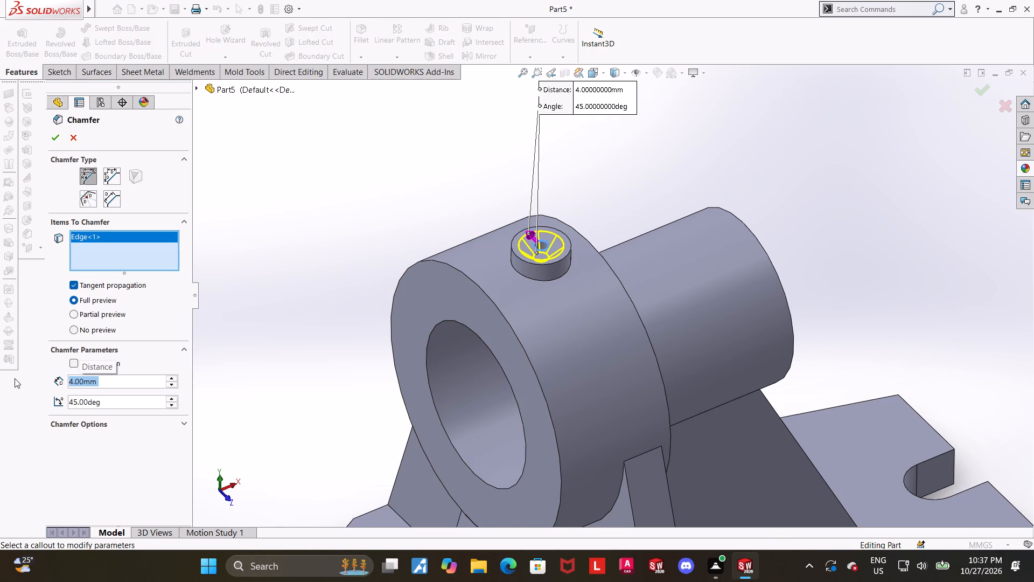
left_click(55, 142)
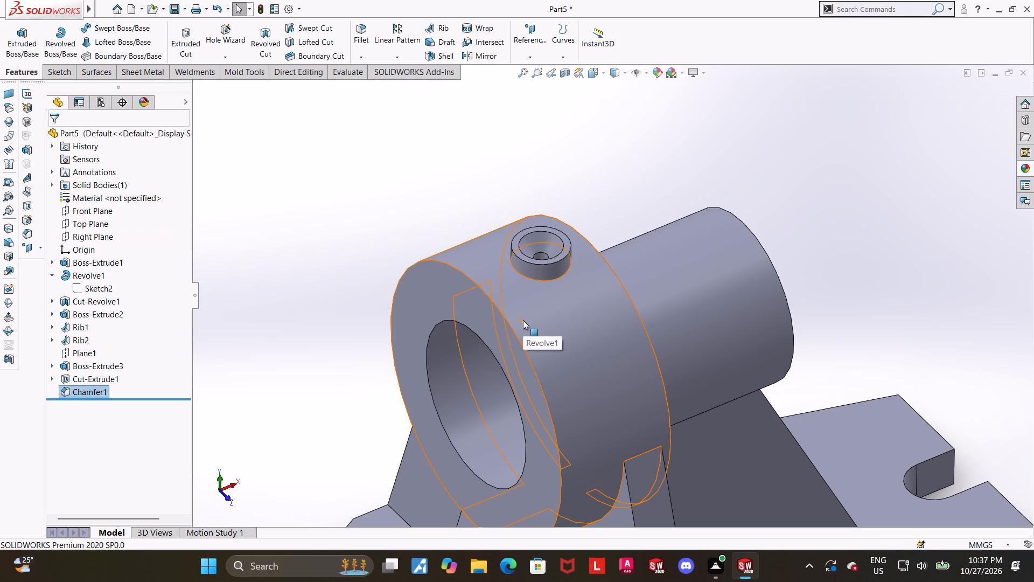
Examine the chamfered hole and the overall shape of the whole part in the shaded angled view.
scroll(405, 327, "up", 2)
scroll(712, 326, "up", 1)
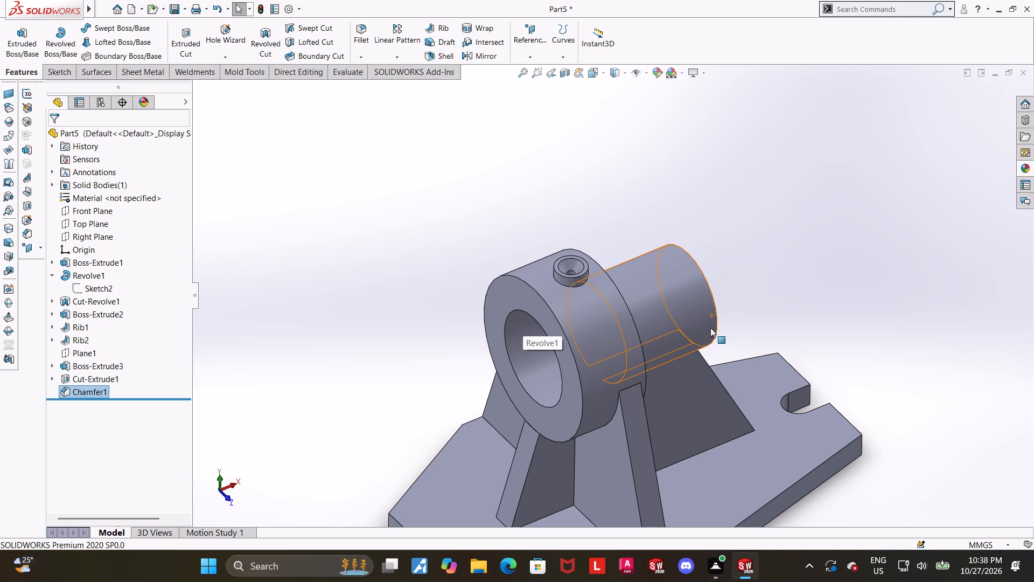
scroll(703, 312, "up", 2)
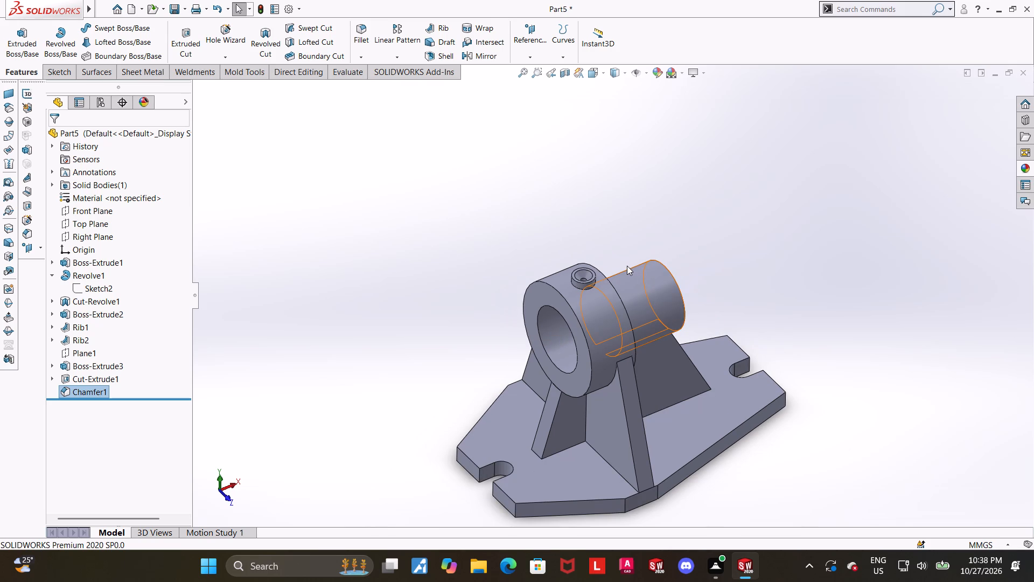
scroll(628, 280, "up", 2)
scroll(634, 315, "down", 2)
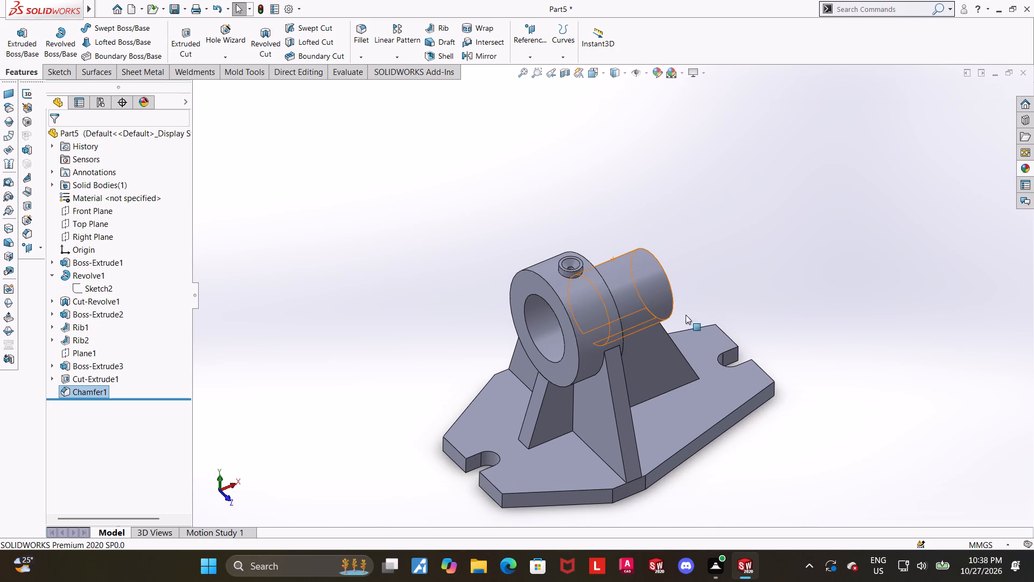
scroll(928, 346, "up", 1)
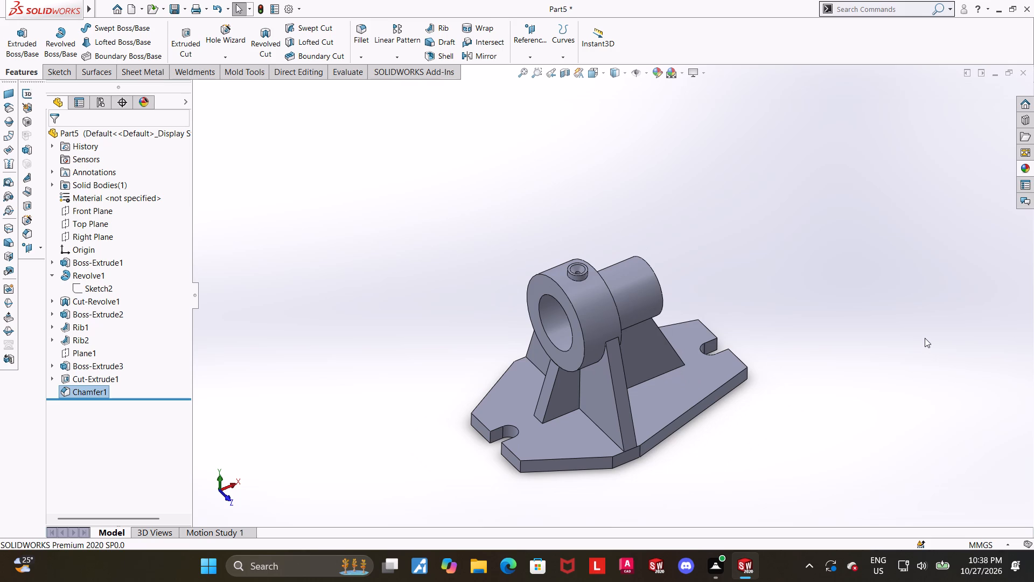
scroll(925, 338, "up", 1)
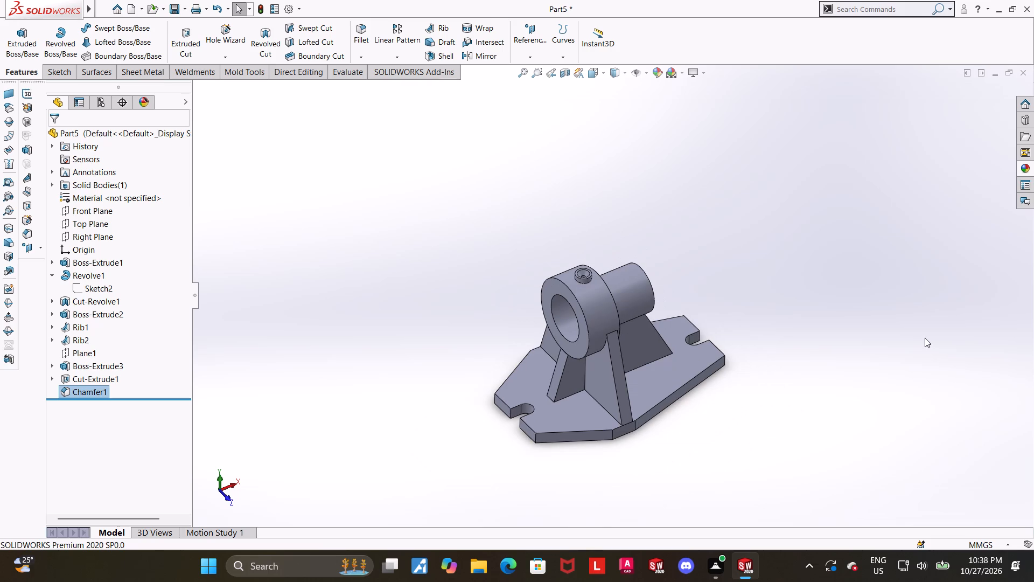
scroll(925, 338, "up", 1)
Examine the part in the Front view with hidden lines visible, checking the boss hole, bores and ribs.
left_click(596, 72)
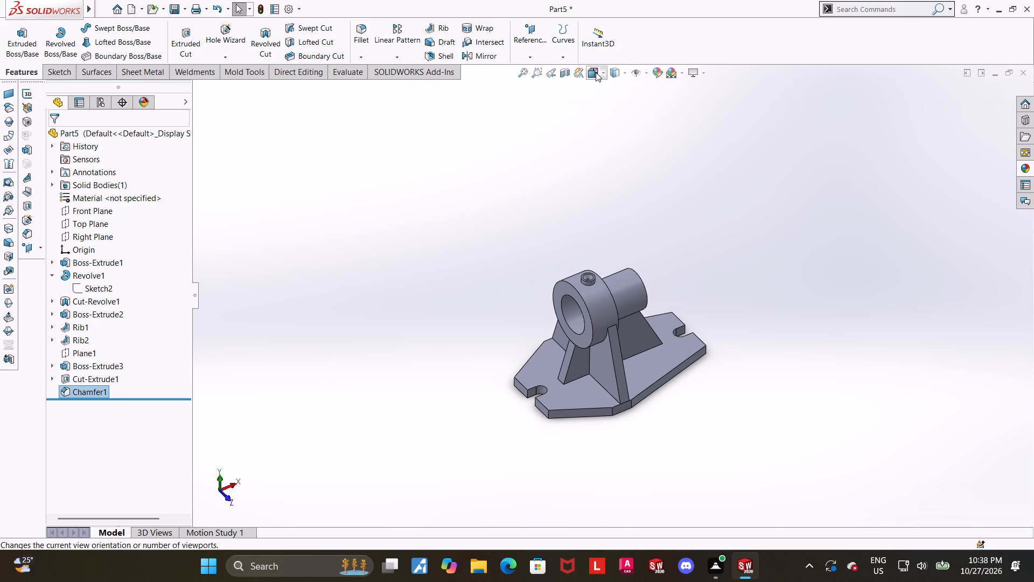
left_click(564, 381)
left_click(613, 73)
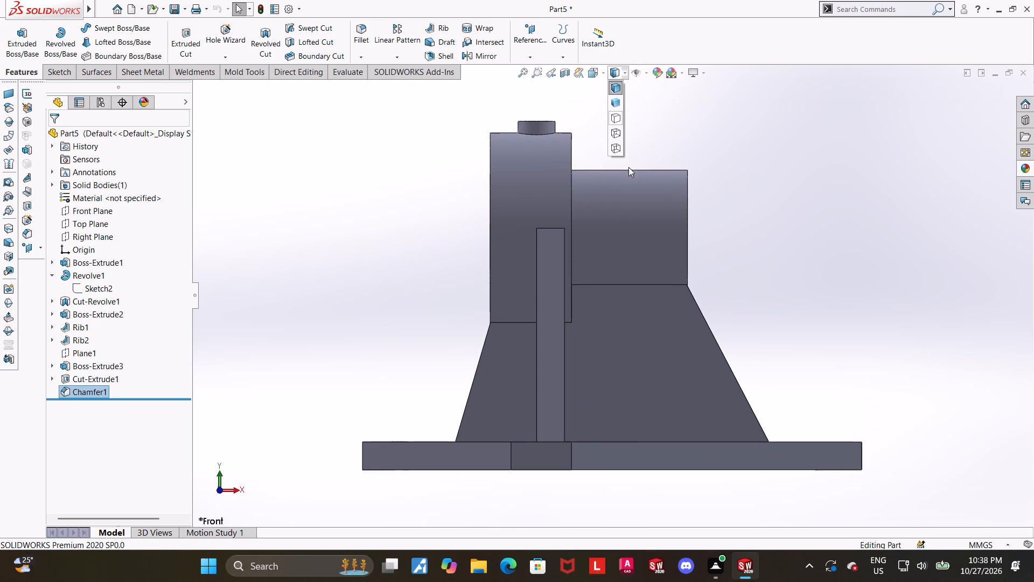
left_click(618, 134)
scroll(640, 138, "up", 1)
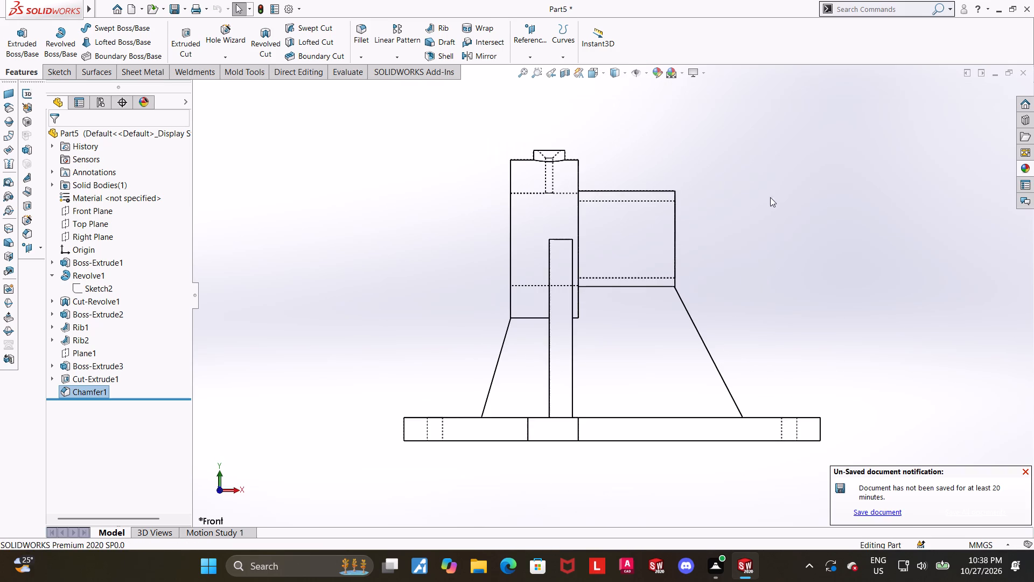
scroll(724, 249, "down", 1)
scroll(623, 279, "up", 2)
scroll(495, 350, "down", 1)
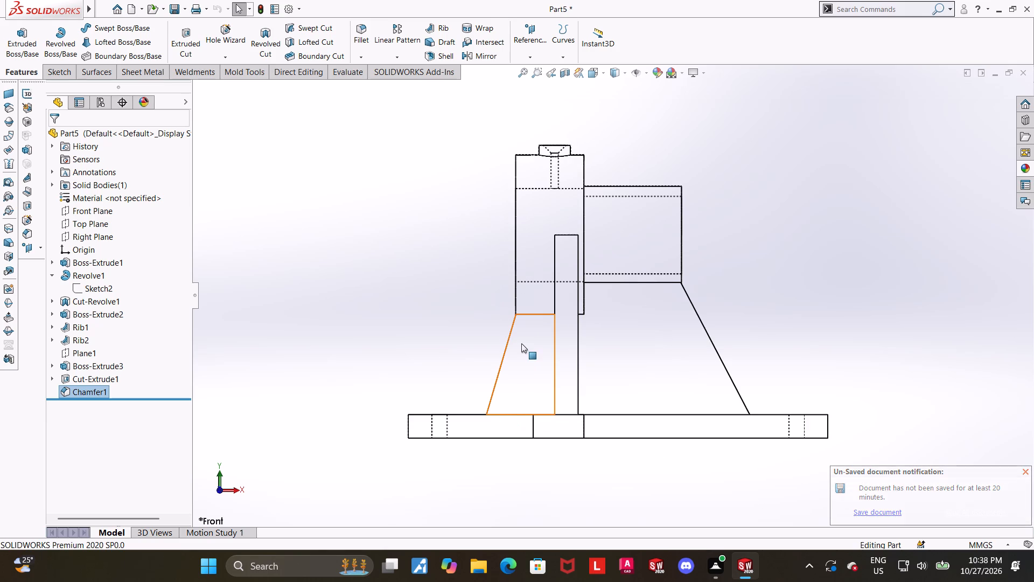
scroll(573, 209, "up", 1)
scroll(571, 175, "down", 1)
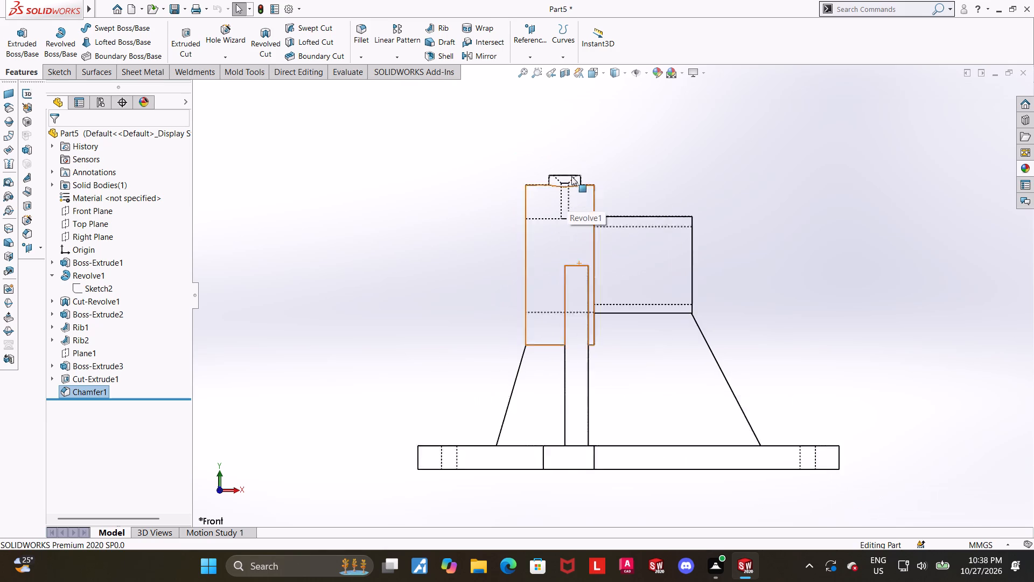
scroll(571, 176, "down", 1)
scroll(769, 267, "up", 1)
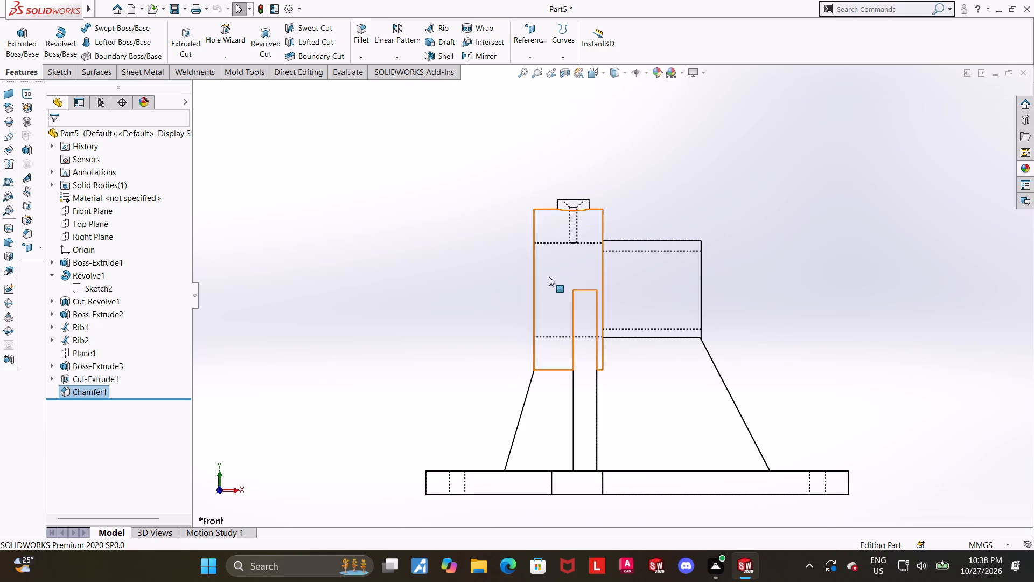
scroll(548, 277, "down", 1)
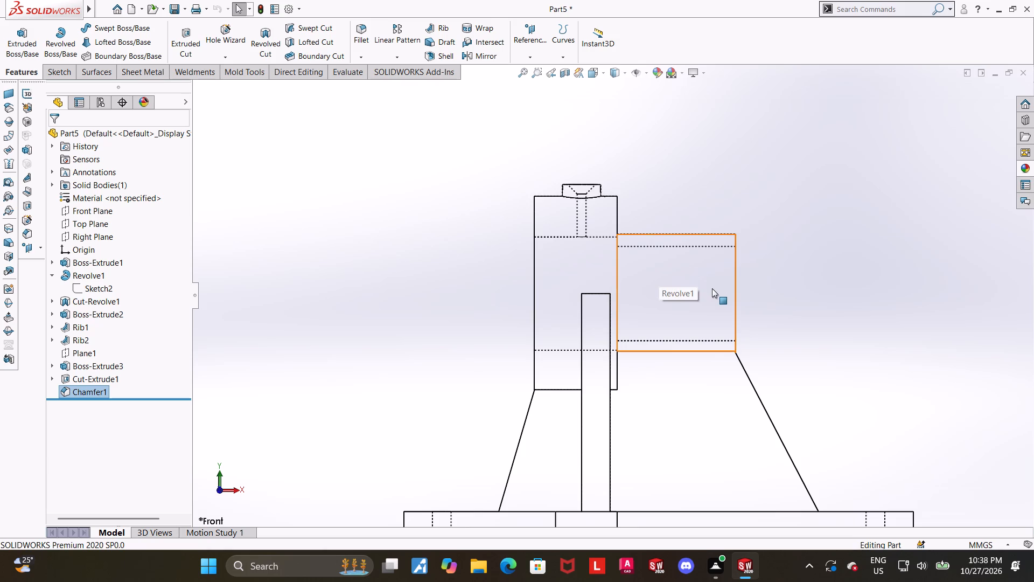
scroll(804, 296, "up", 1)
Examine the part in the Top view, first with hidden lines visible and then with hidden lines removed.
middle_click_drag(615, 145, 634, 305)
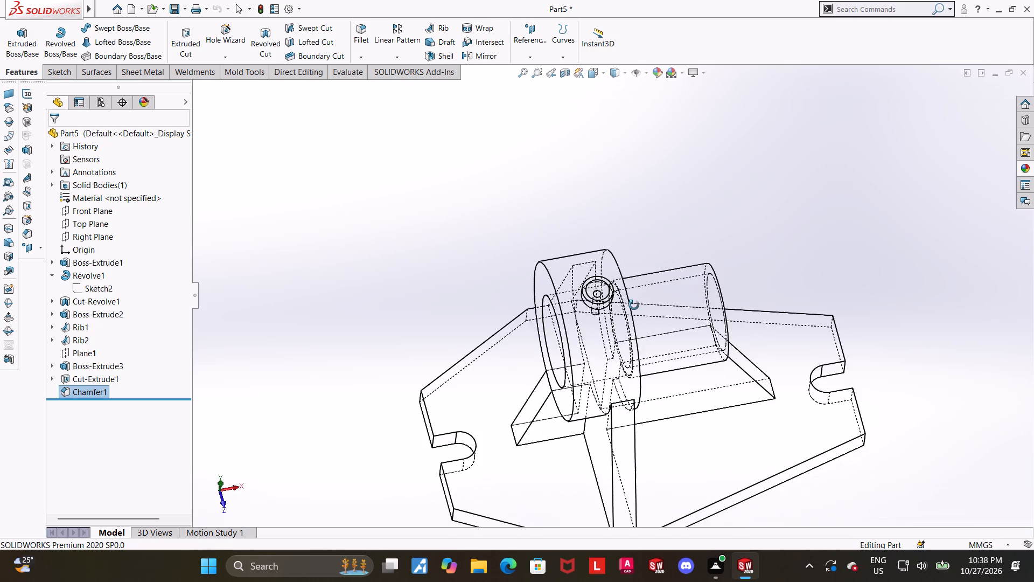
middle_click_drag(634, 305, 634, 306)
left_click(593, 73)
left_click(499, 268)
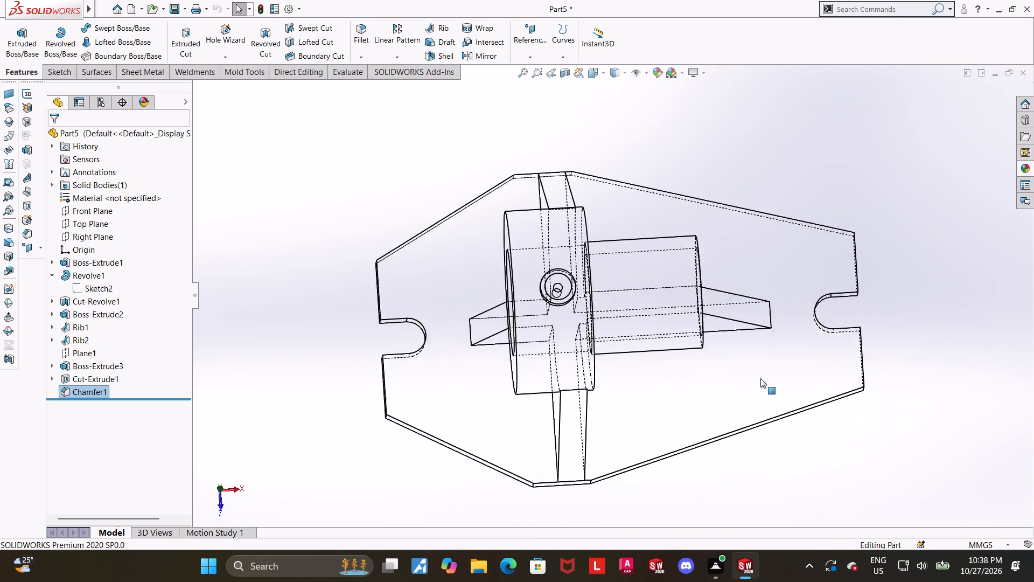
scroll(760, 378, "up", 1)
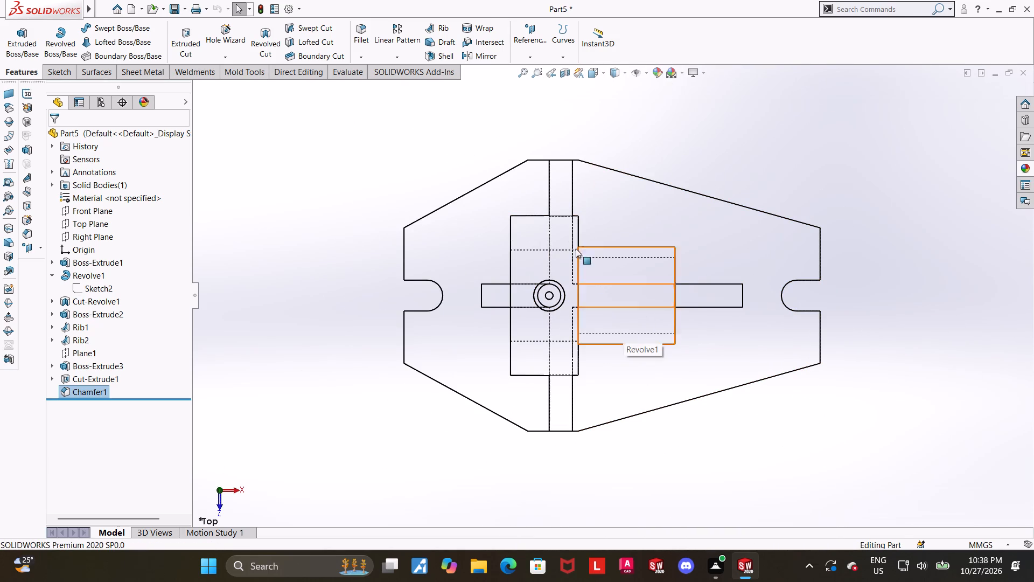
left_click(596, 66)
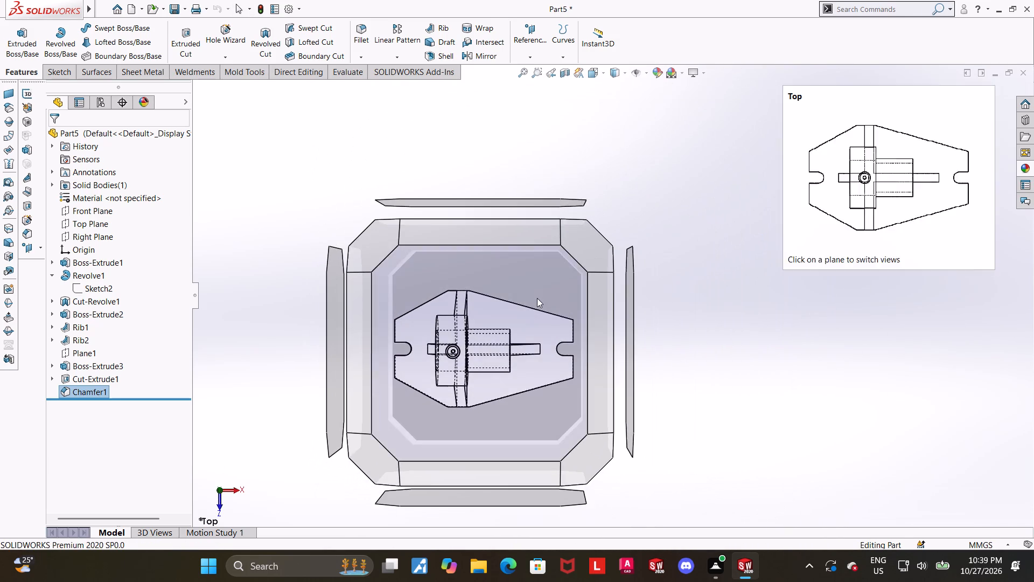
left_click(537, 298)
left_click(611, 79)
left_click(615, 121)
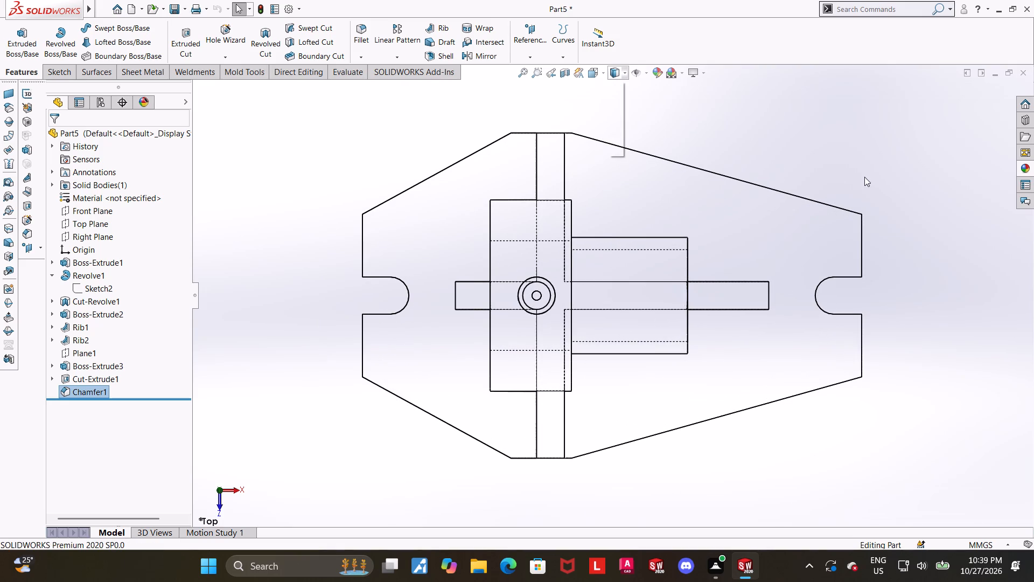
scroll(862, 179, "up", 1)
scroll(802, 244, "down", 1)
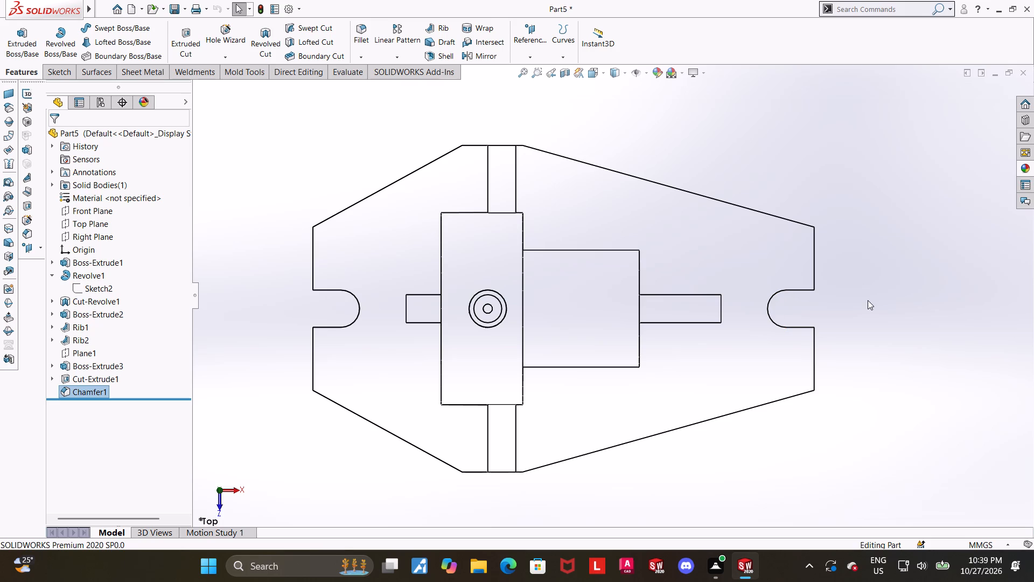
Examine the part in the Left view, switching the display style to hidden lines visible.
middle_click_drag(867, 297, 941, 157)
scroll(563, 276, "up", 3)
middle_click_drag(546, 297, 642, 308)
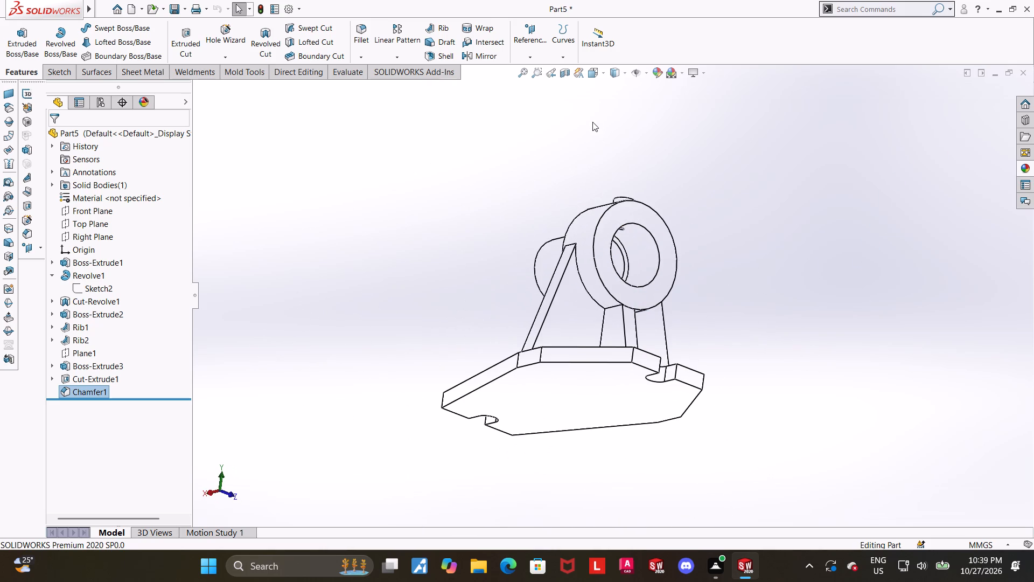
left_click(589, 76)
left_click(580, 316)
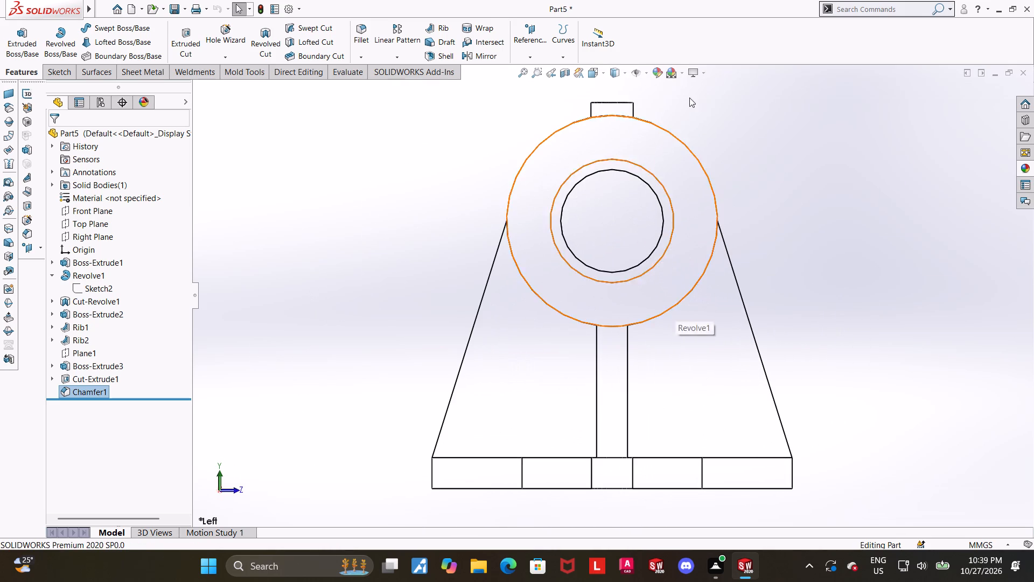
left_click(622, 67)
left_click(616, 136)
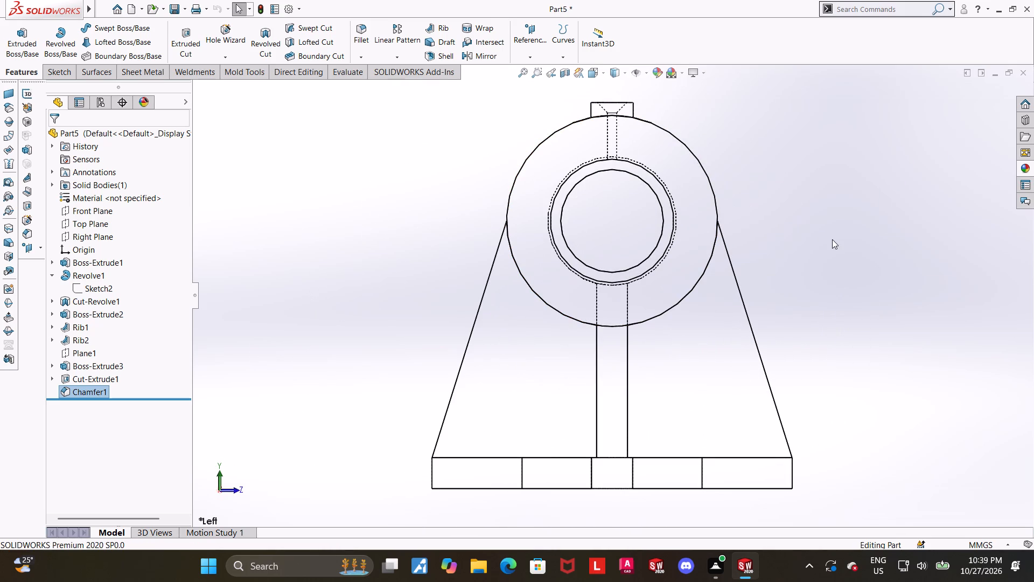
scroll(832, 239, "up", 1)
scroll(772, 182, "down", 1)
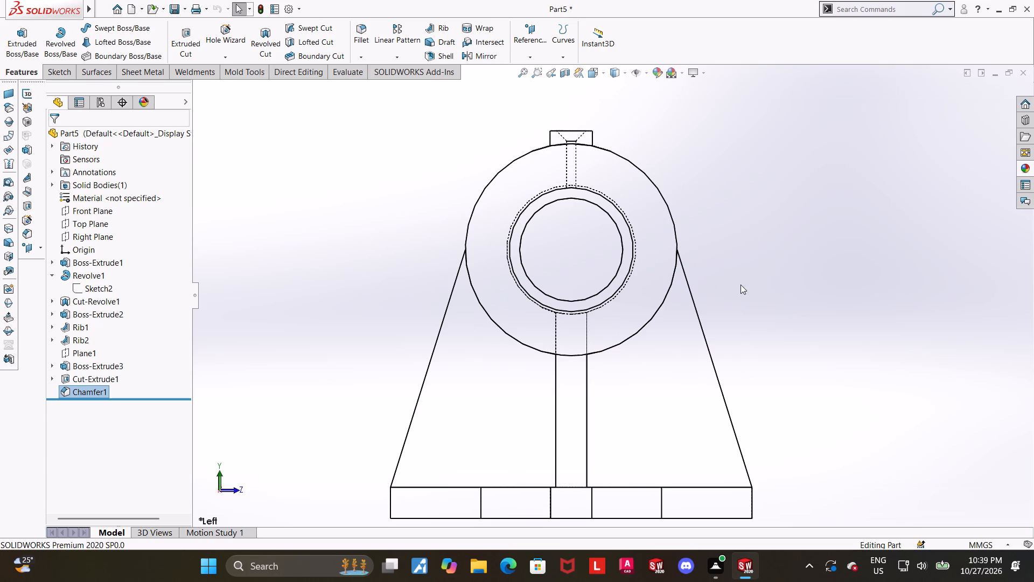
scroll(730, 292, "up", 1)
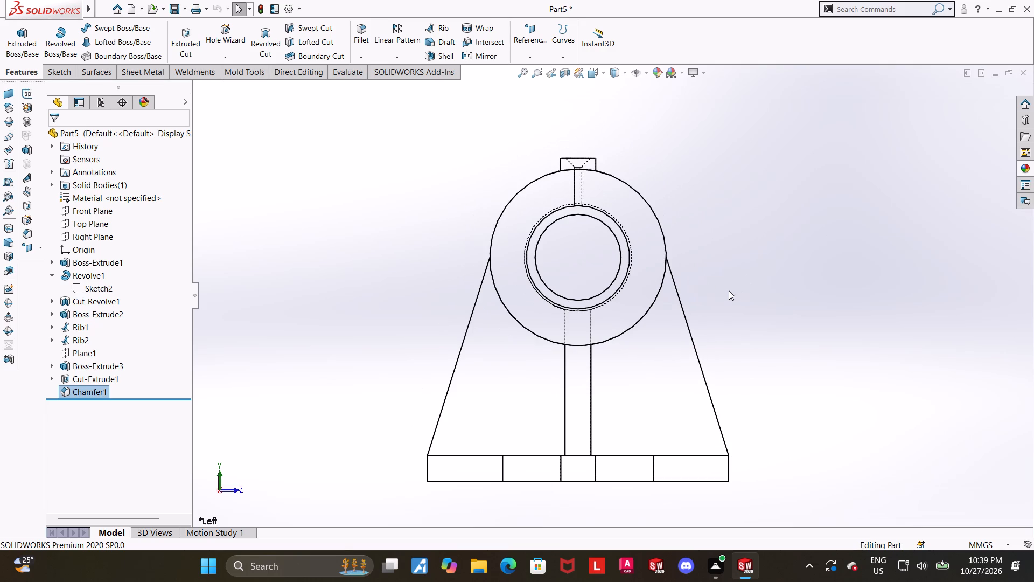
Return to the Front view and examine the base plate and the lower ends of the ribs.
middle_click_drag(628, 325, 594, 321)
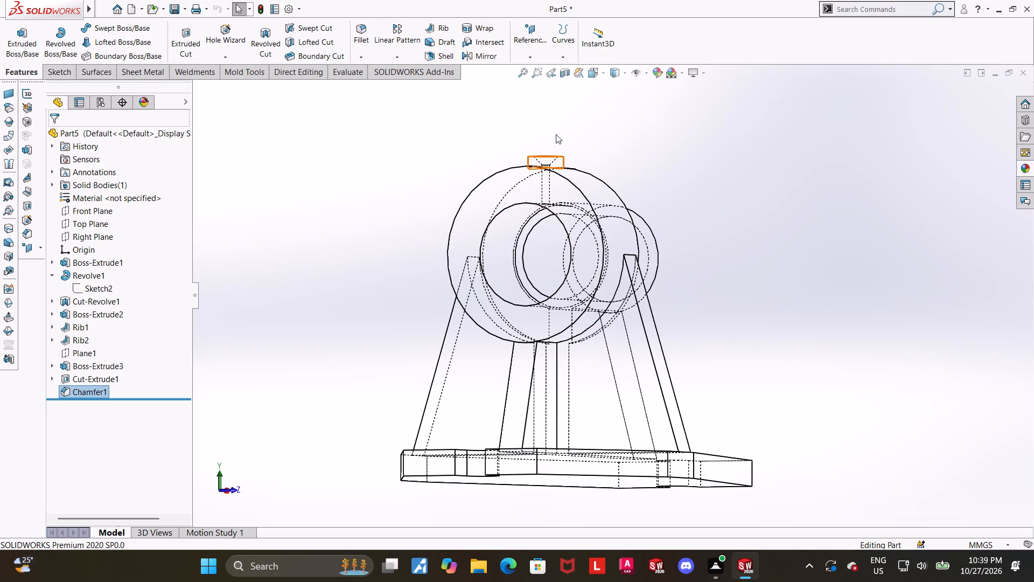
left_click(592, 72)
left_click(553, 318)
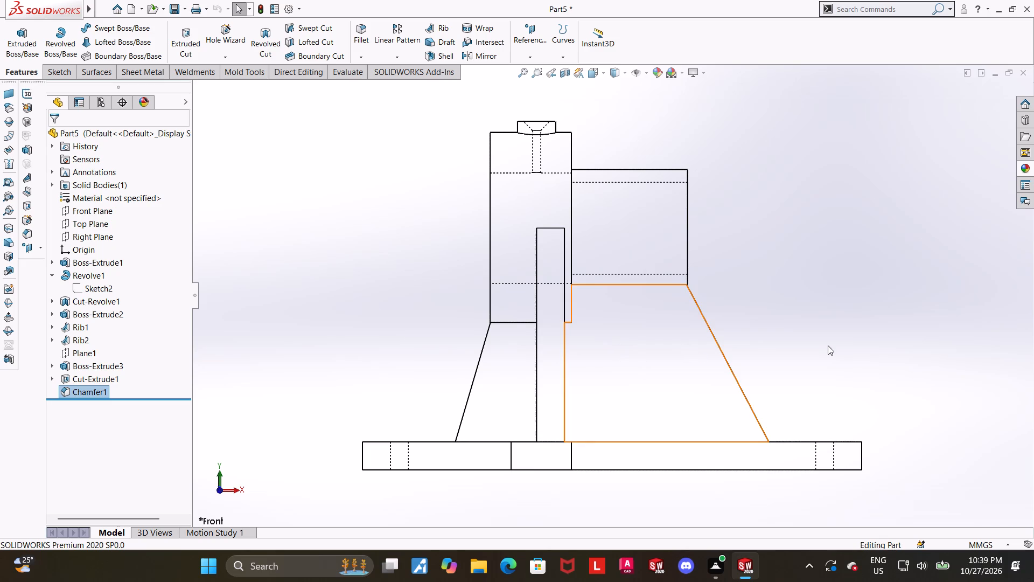
left_click(830, 321)
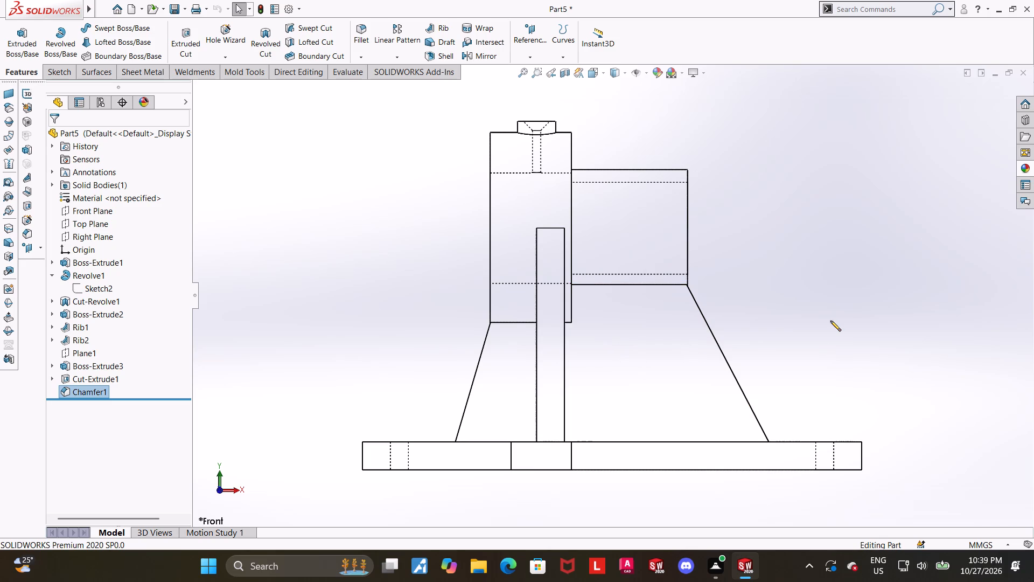
scroll(830, 321, "up", 2)
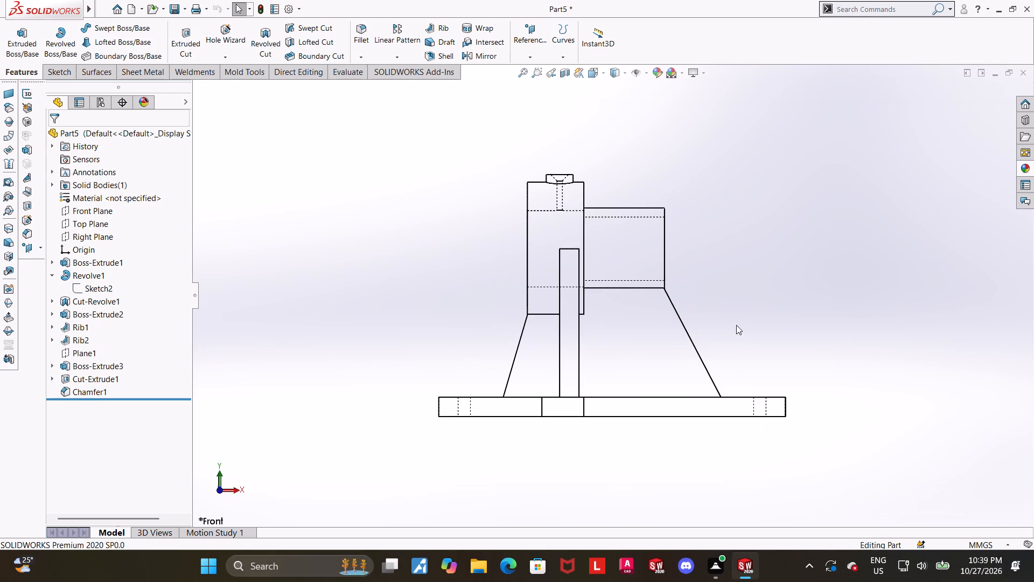
scroll(604, 330, "down", 1)
scroll(594, 400, "down", 3)
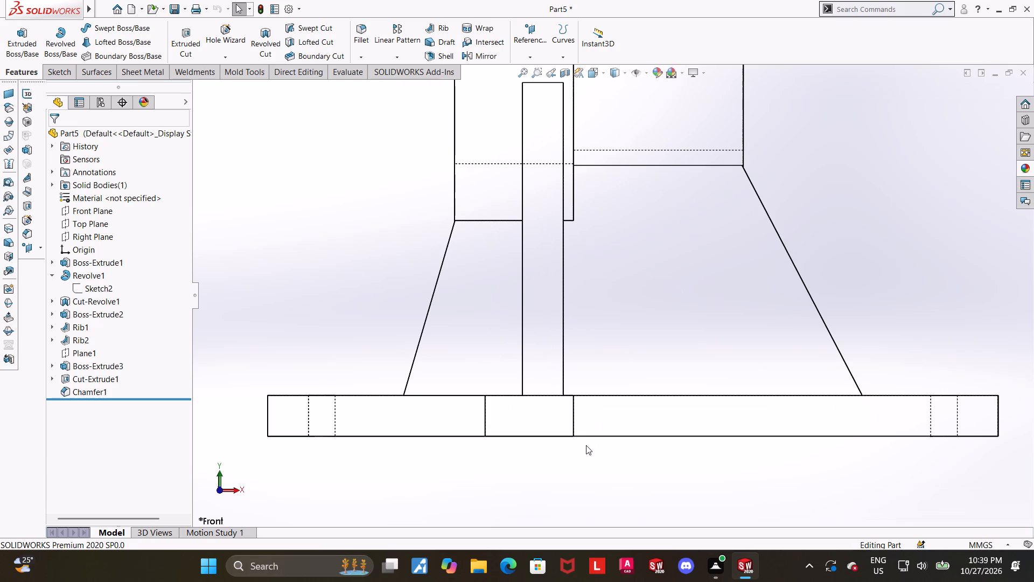
scroll(569, 477, "up", 1)
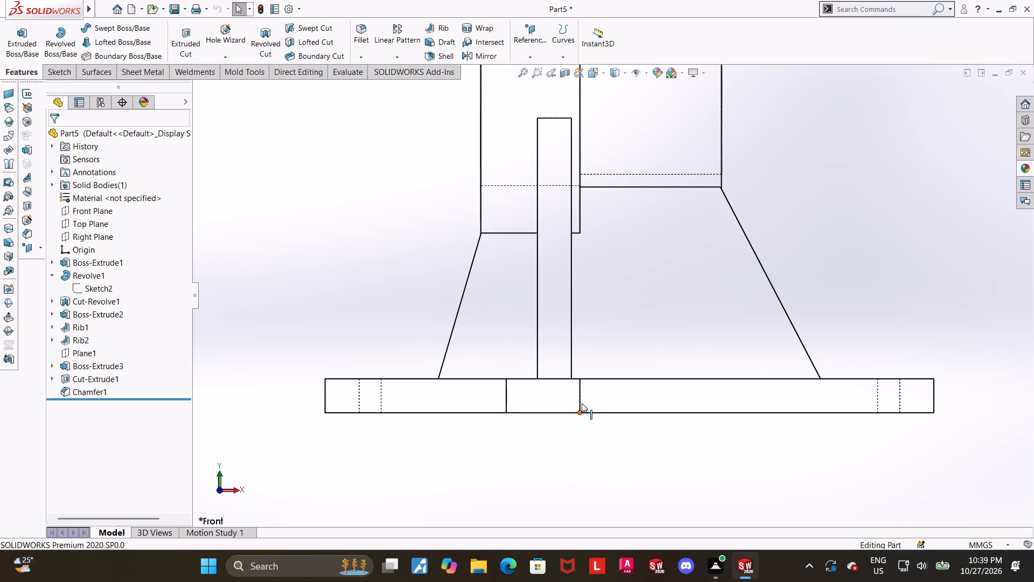
scroll(584, 400, "down", 1)
Examine the base plate and ribs from a tilted angle and in the Top view with hidden lines visible.
middle_click_drag(595, 324, 582, 406)
scroll(582, 406, "up", 2)
middle_click_drag(579, 399, 600, 422)
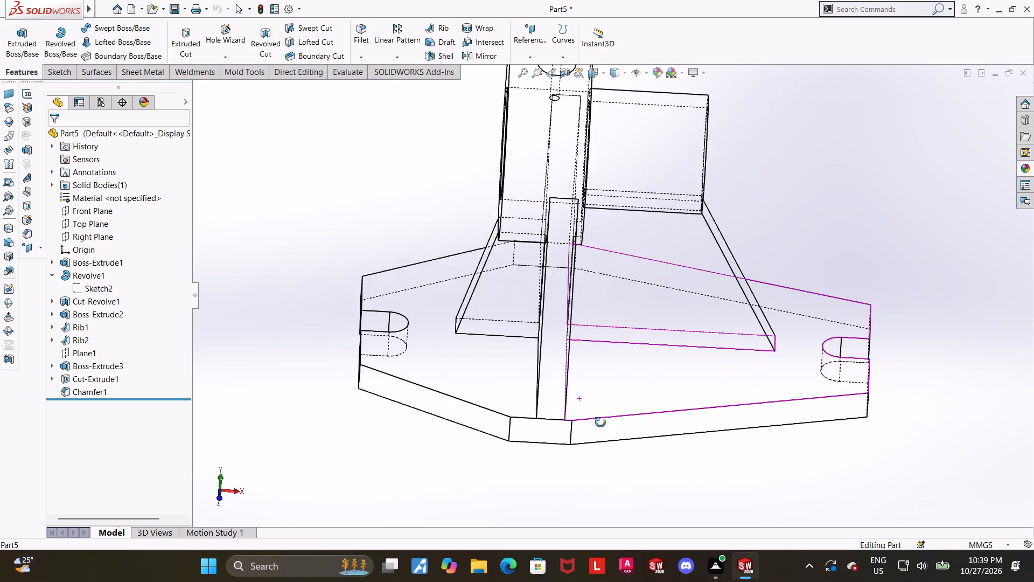
middle_click_drag(600, 422, 609, 479)
left_click(592, 76)
left_click(483, 289)
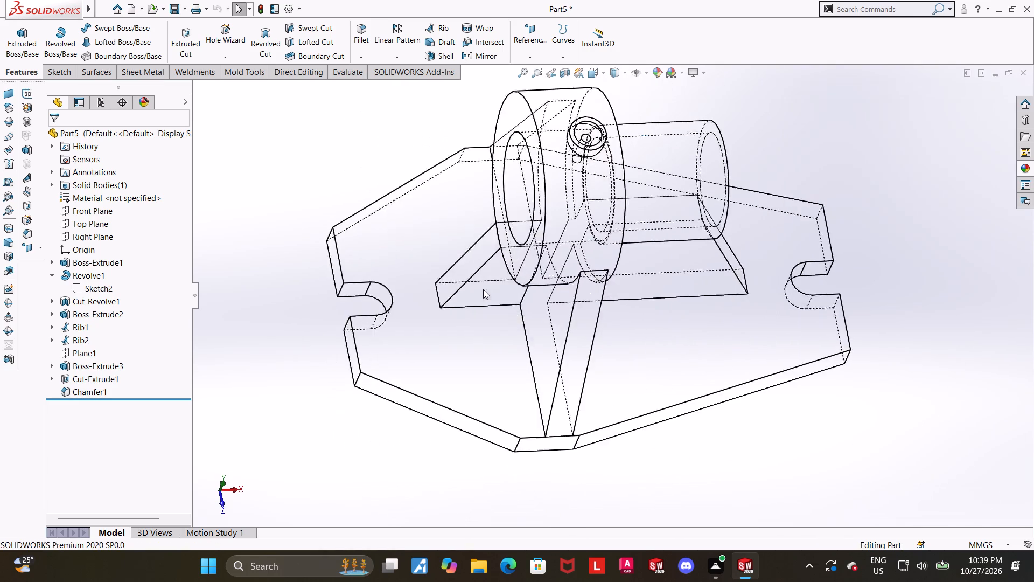
scroll(632, 381, "up", 2)
left_click(729, 418)
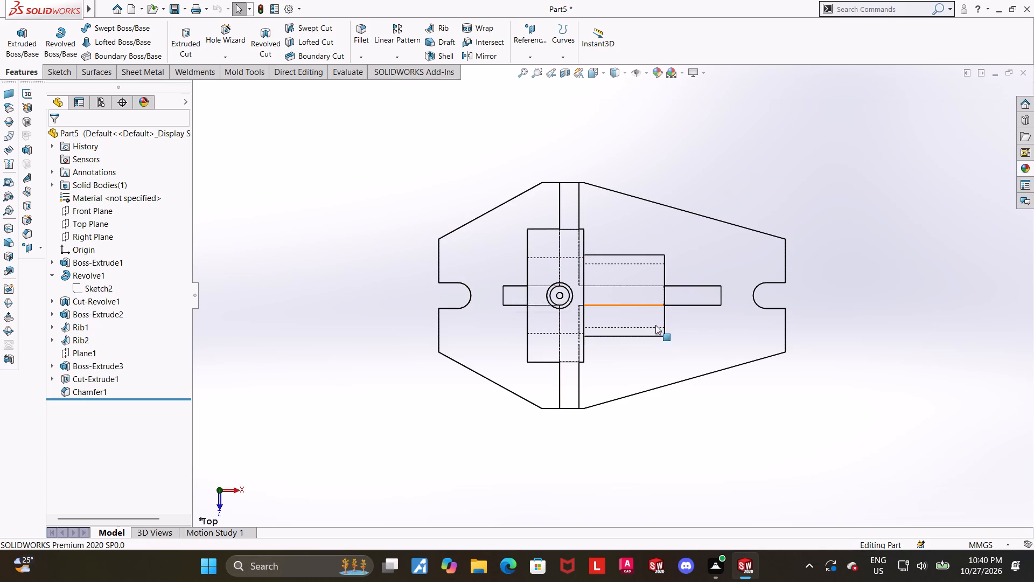
Return to the Front view and set the display style to Shaded With Edges.
scroll(652, 371, "up", 1)
middle_click_drag(589, 372, 602, 210)
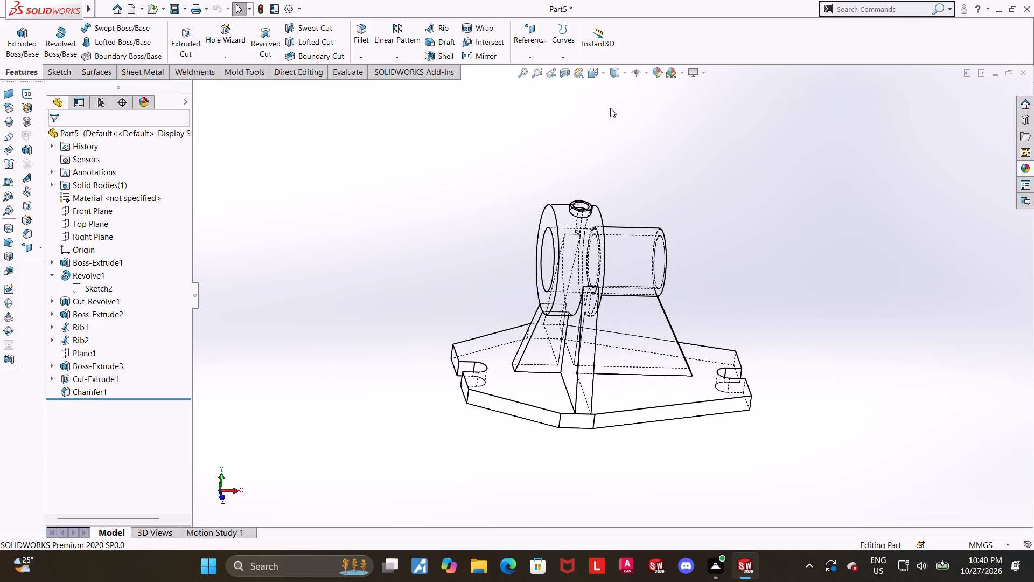
left_click(598, 67)
left_click(459, 396)
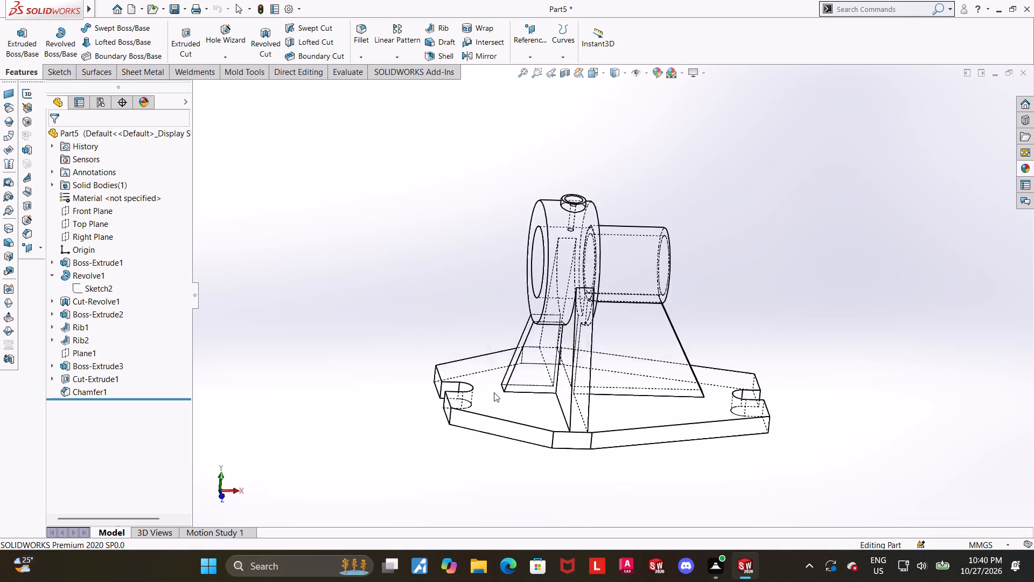
scroll(647, 400, "up", 1)
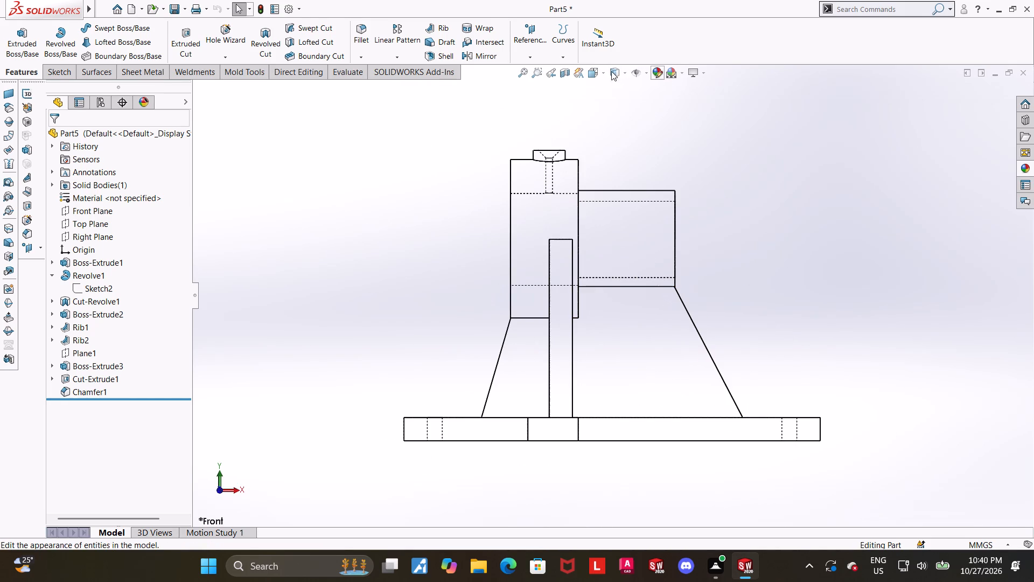
left_click(617, 75)
left_click(619, 89)
scroll(670, 253, "up", 1)
scroll(601, 275, "down", 3)
scroll(632, 297, "up", 2)
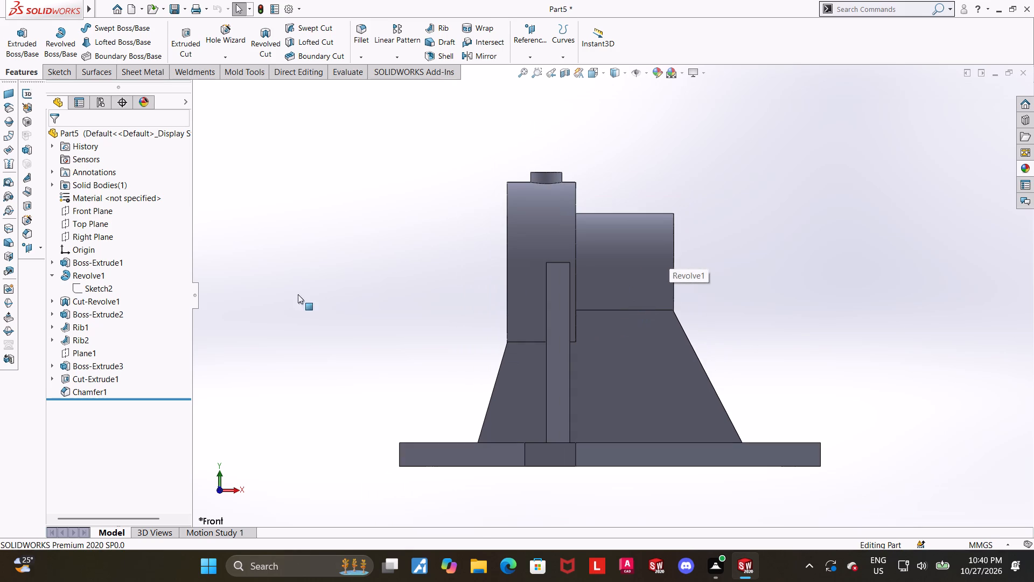
Check which features form the transverse rib, the boss and the stepped cylinder, and examine the cylinder's revolve profile in the Front view.
left_click(79, 313)
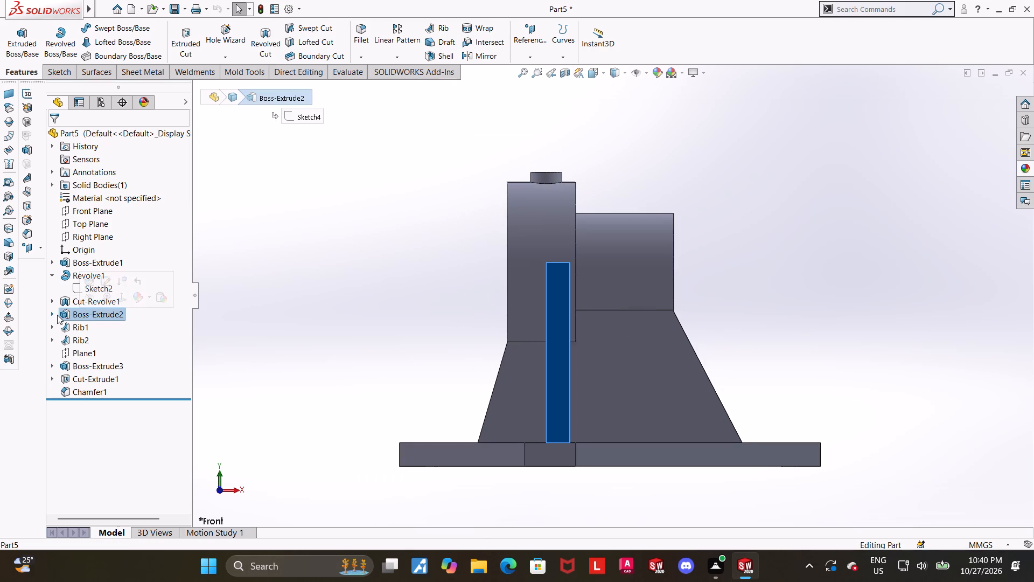
left_click(70, 363)
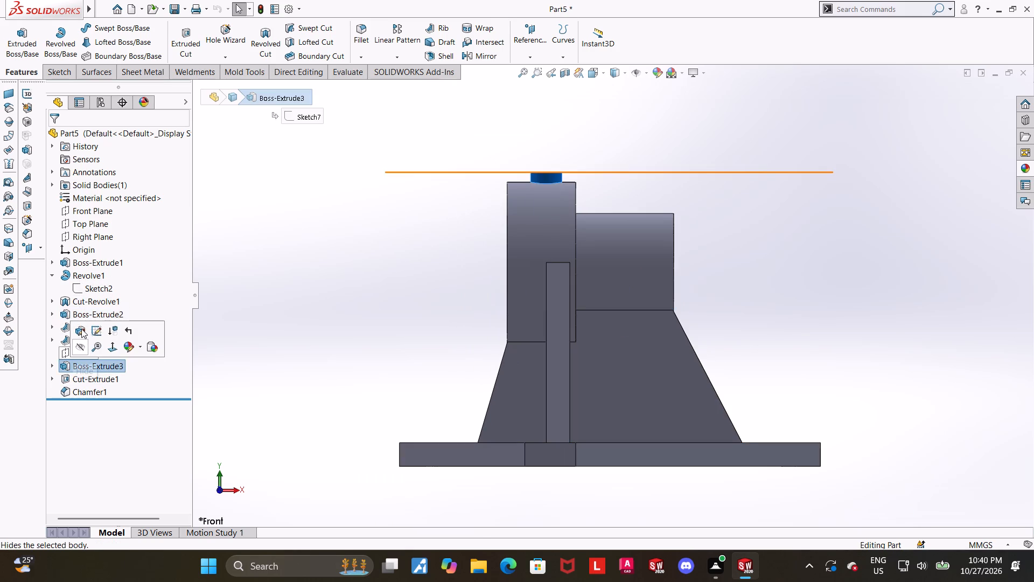
left_click(322, 272)
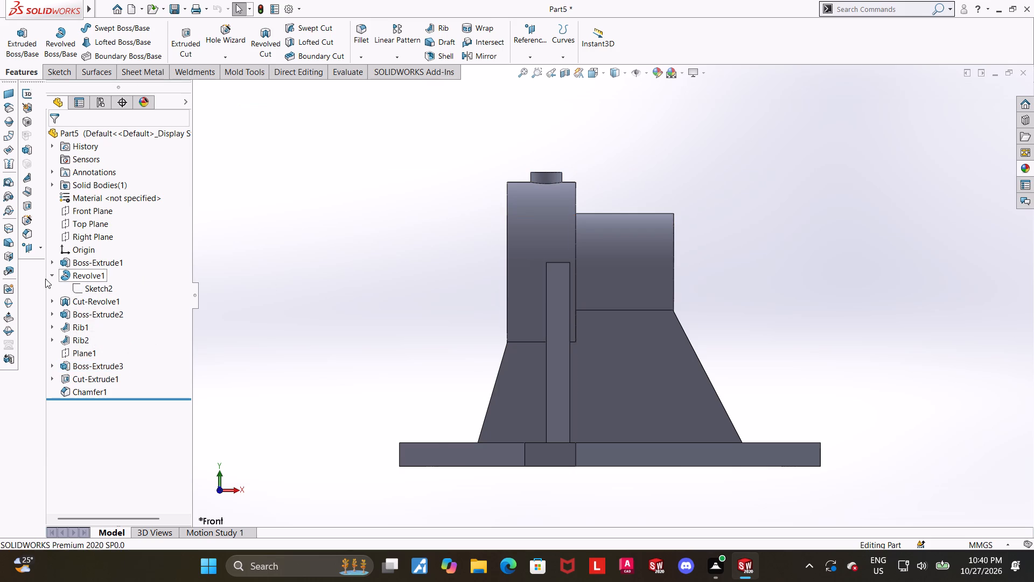
left_click(76, 279)
left_click(79, 293)
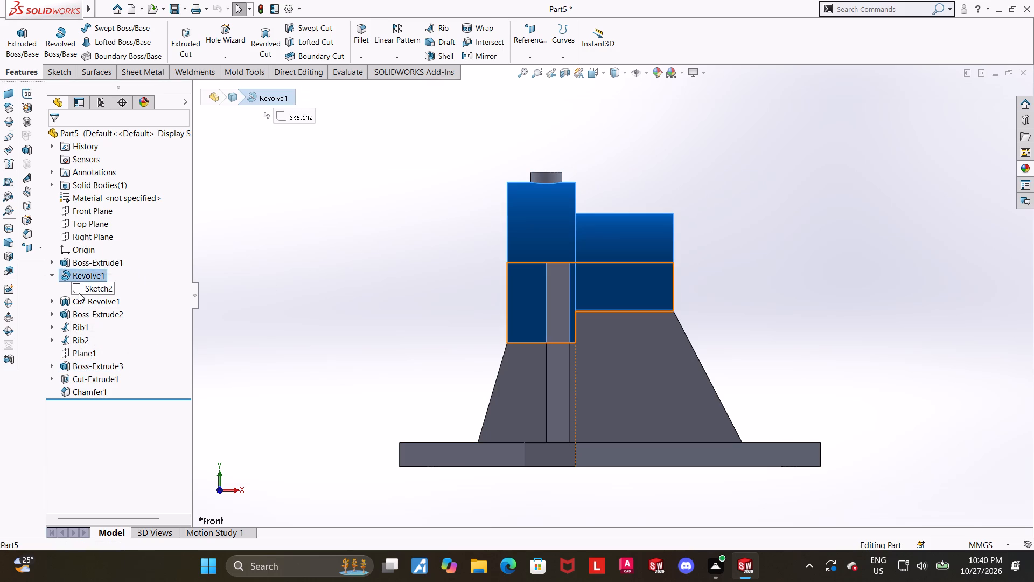
scroll(742, 378, "up", 1)
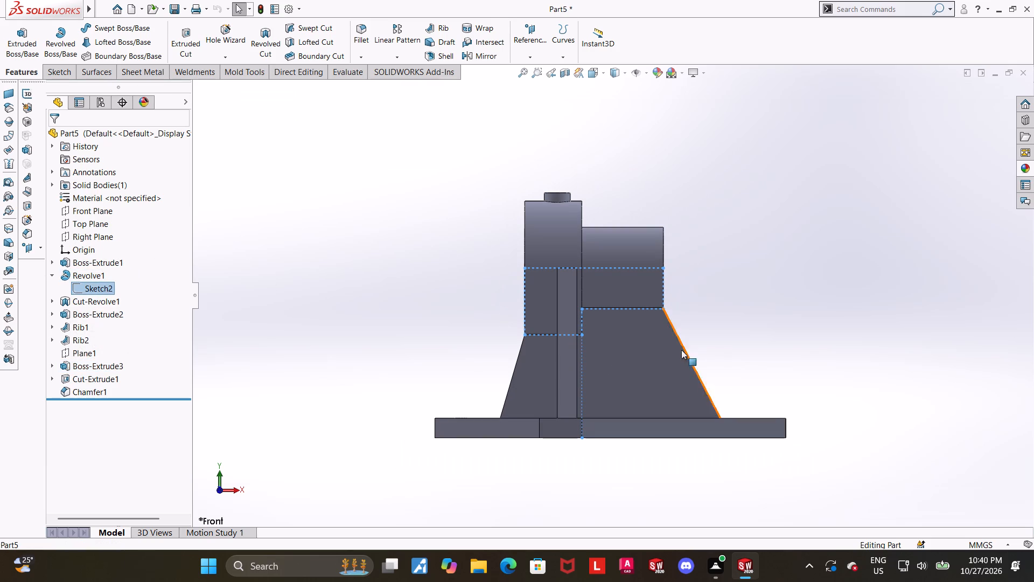
scroll(680, 350, "down", 1)
left_click(95, 283)
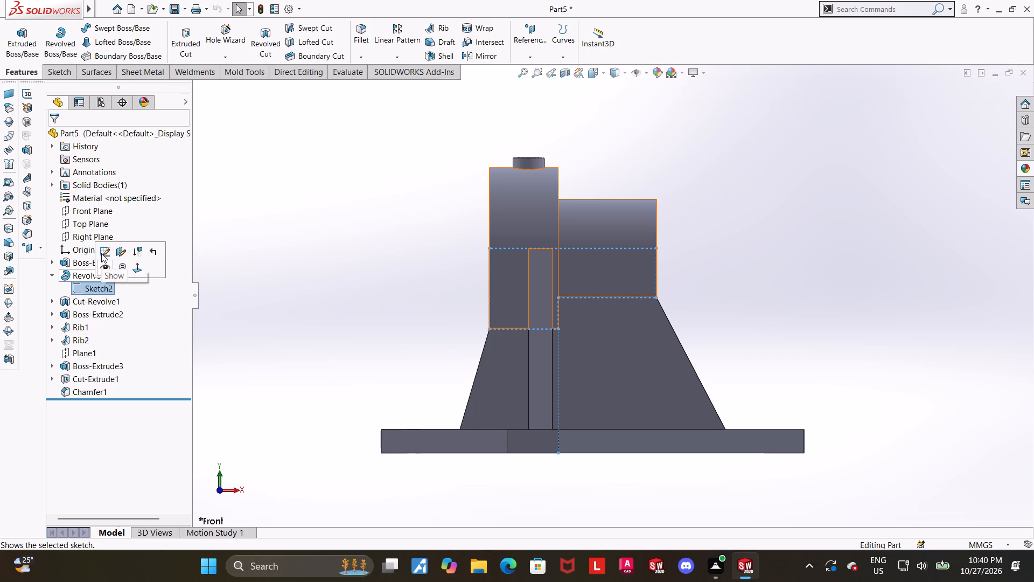
scroll(530, 325, "up", 1)
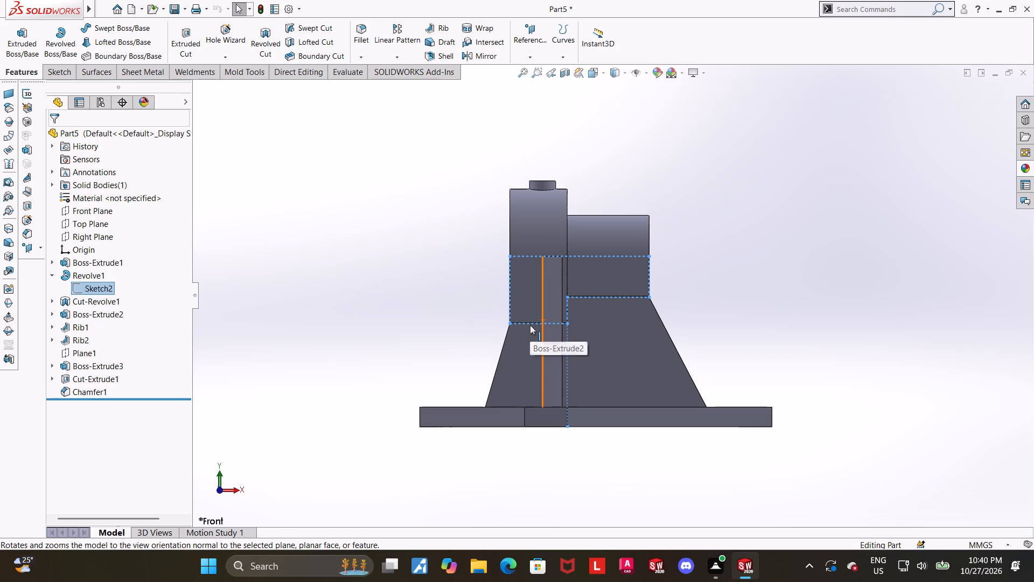
left_click(742, 314)
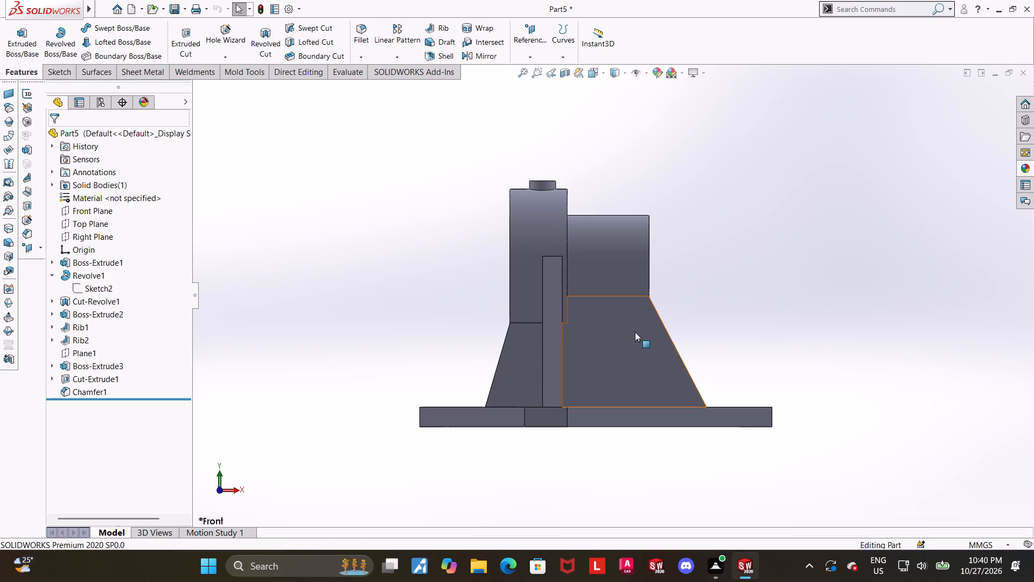
scroll(618, 320, "down", 2)
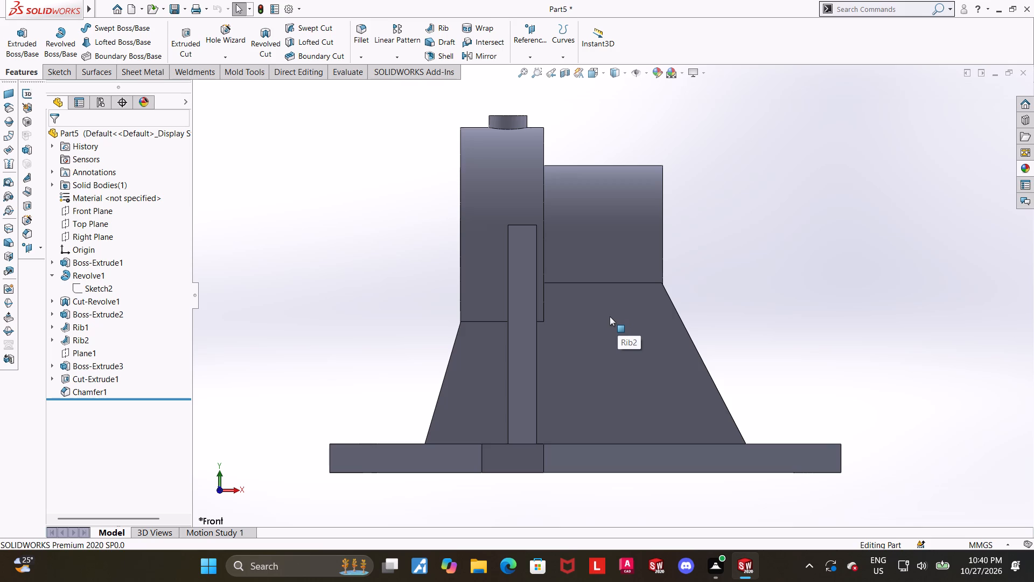
Examine the shaded part in the Top view, comparing the transverse rib and cylinder shoulder with the ends of the plate's short edges.
middle_click_drag(608, 311, 606, 412)
middle_click_drag(608, 362, 610, 354)
scroll(610, 353, "up", 1)
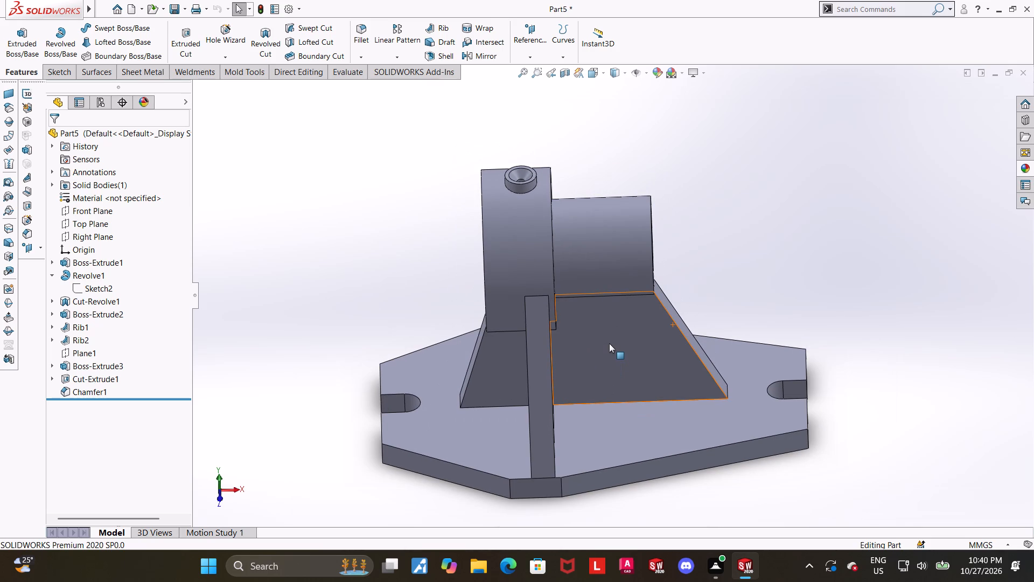
scroll(609, 343, "up", 1)
middle_click_drag(579, 320, 592, 411)
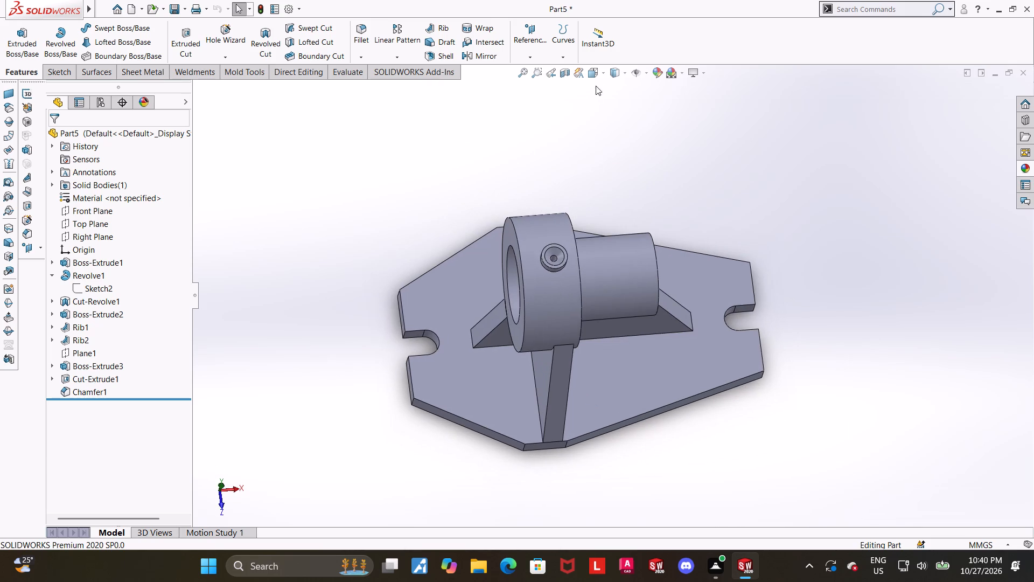
left_click(593, 75)
left_click(536, 301)
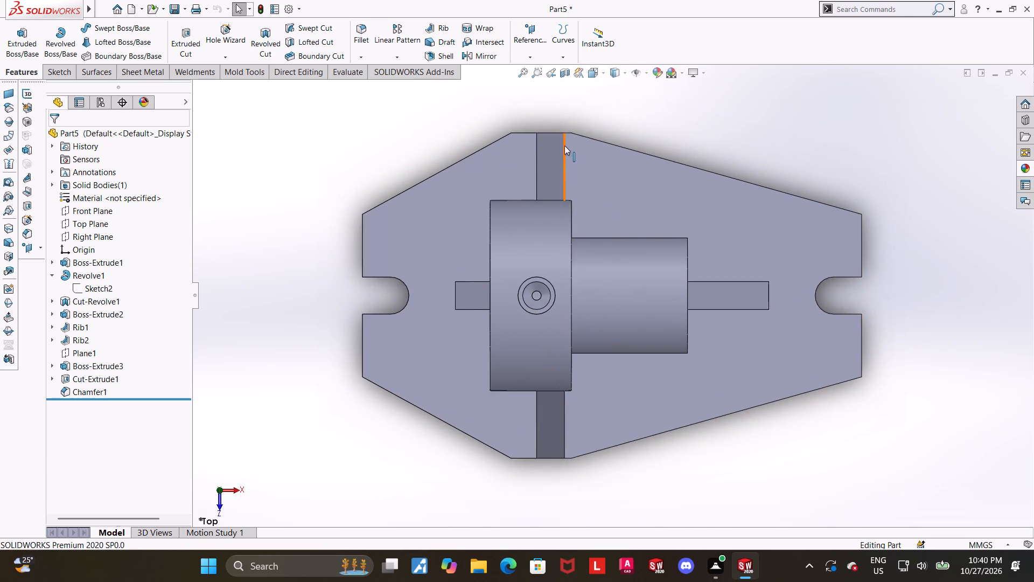
scroll(564, 145, "down", 4)
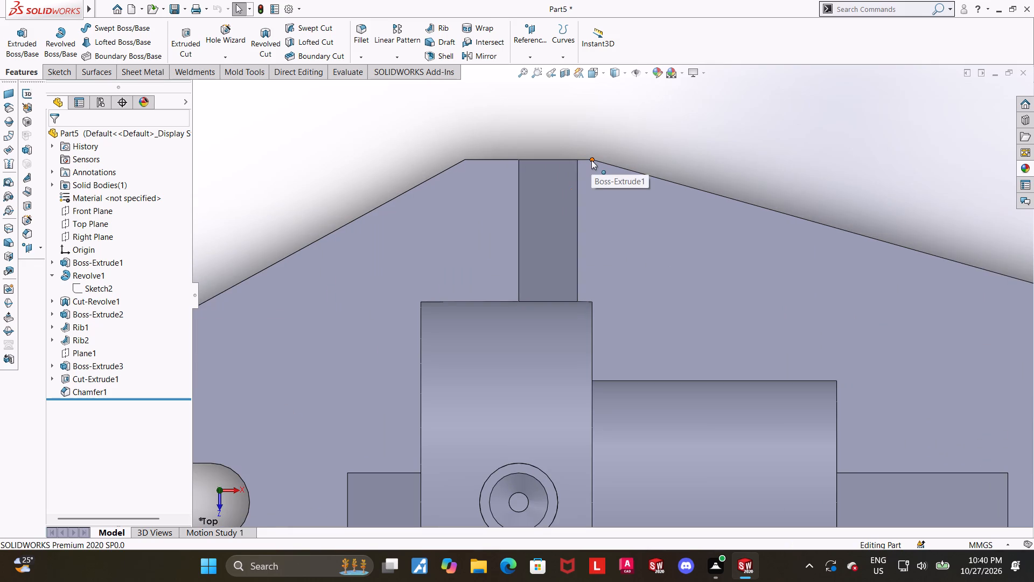
scroll(591, 160, "up", 6)
scroll(617, 238, "up", 4)
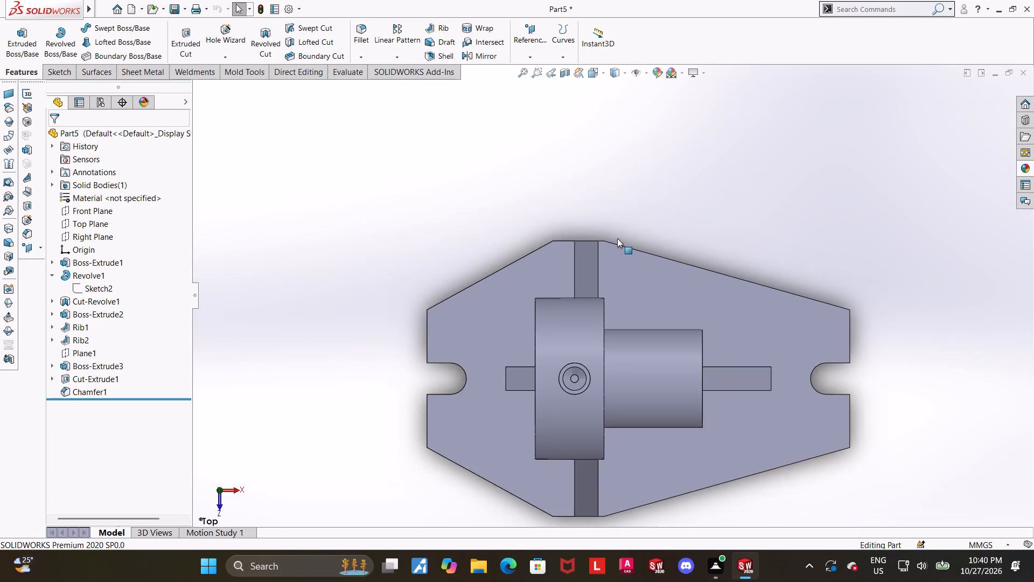
scroll(639, 301, "up", 2)
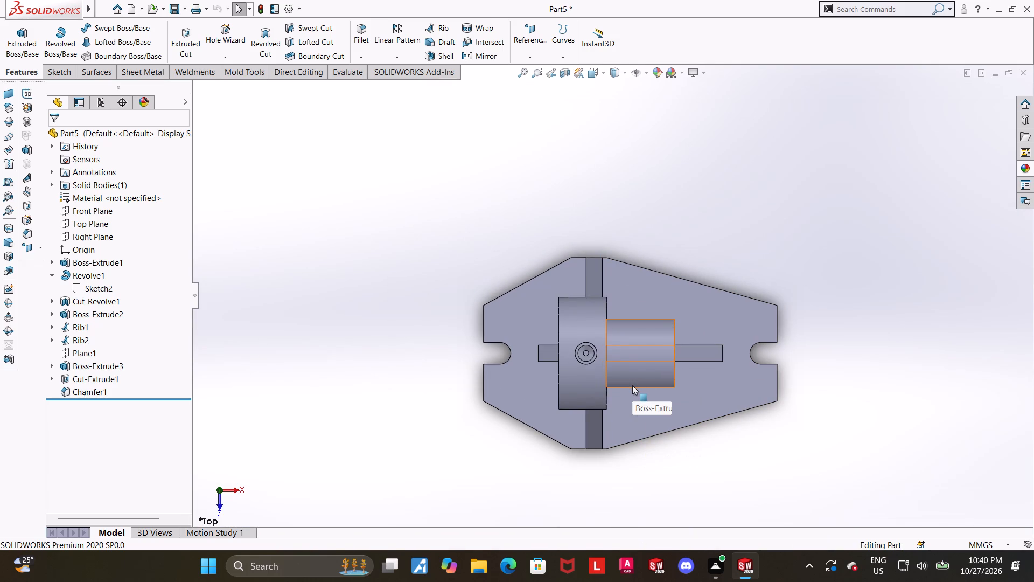
scroll(665, 400, "up", 1)
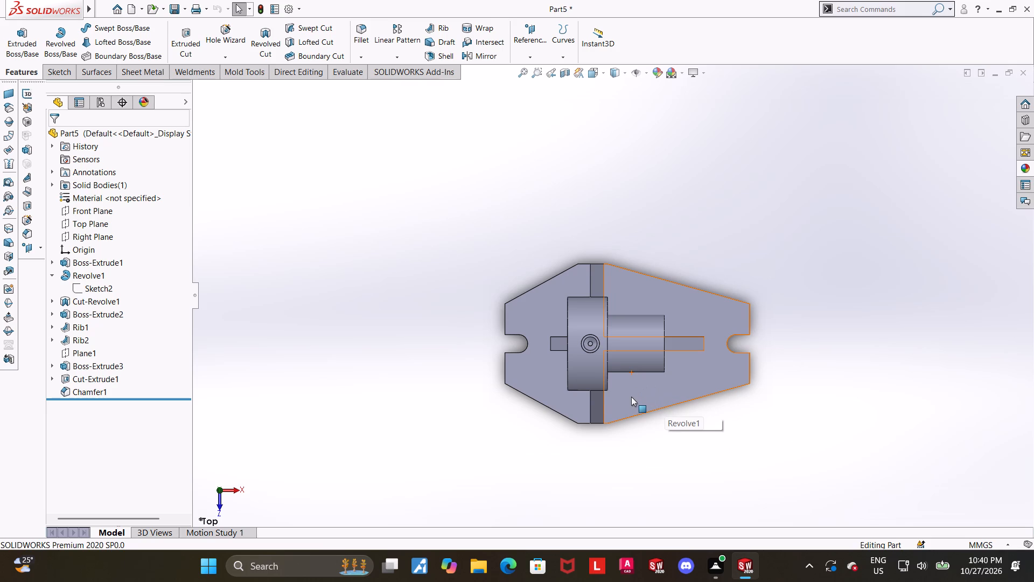
scroll(633, 393, "down", 1)
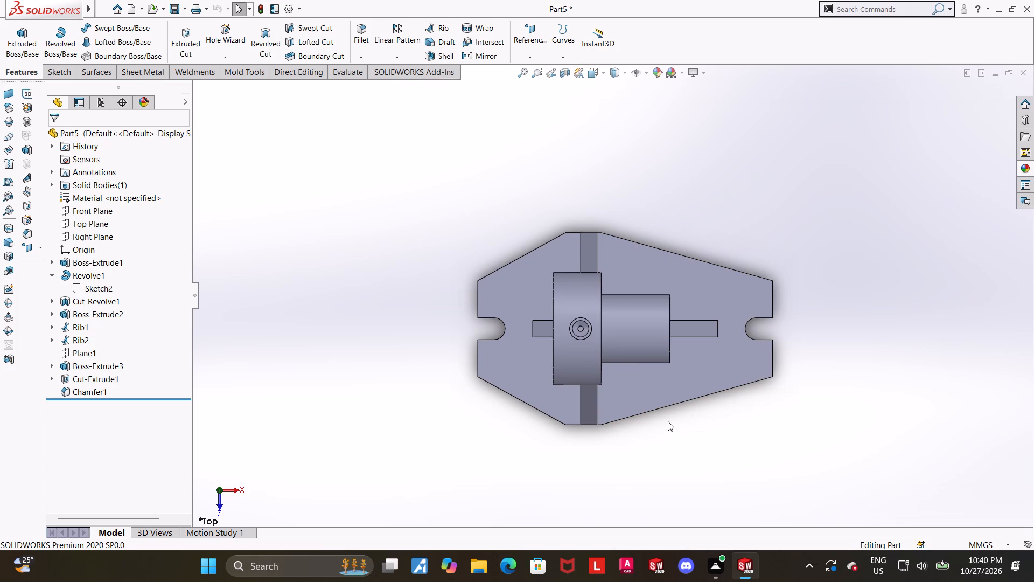
scroll(670, 400, "up", 1)
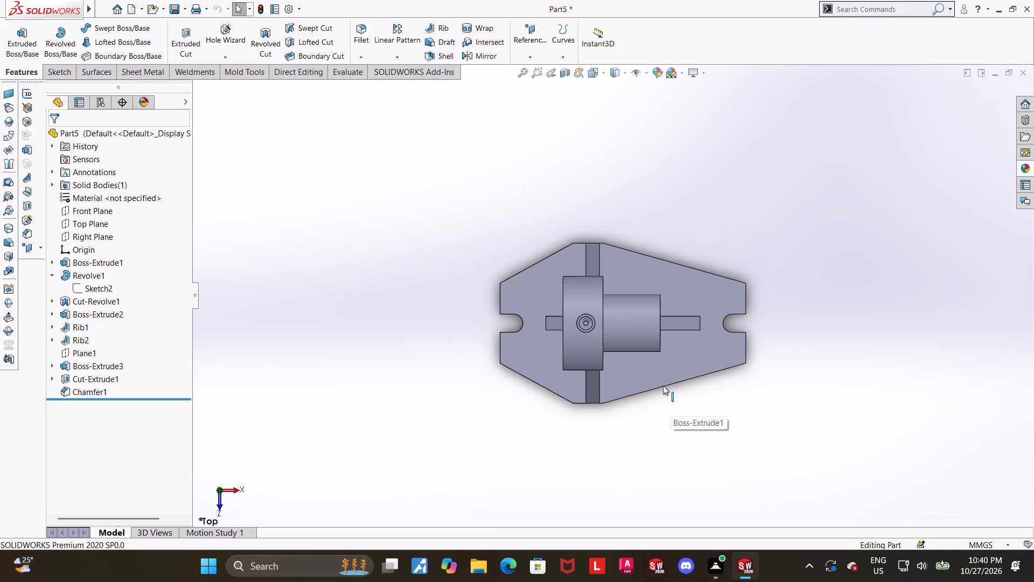
scroll(623, 358, "down", 2)
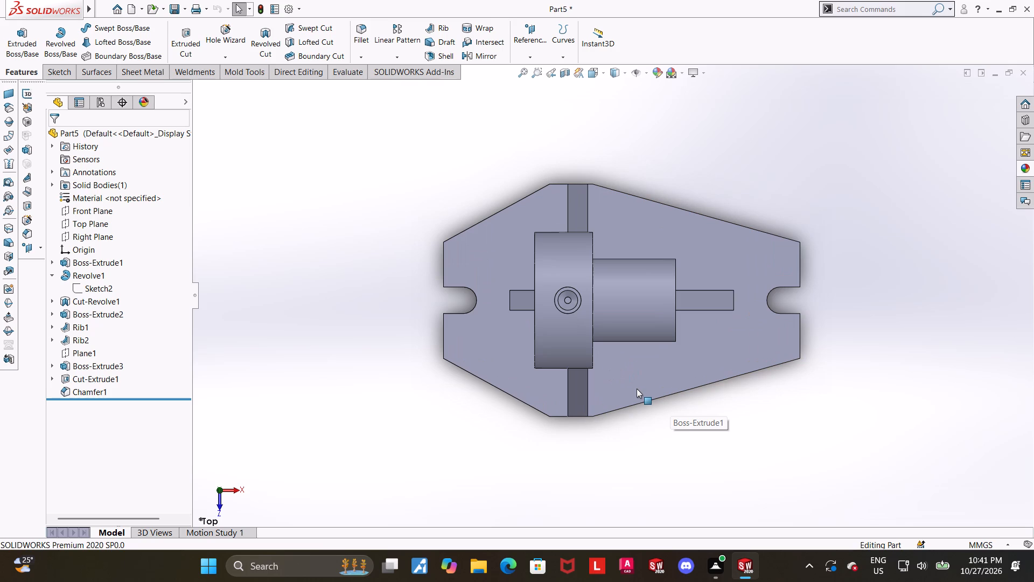
scroll(637, 389, "up", 1)
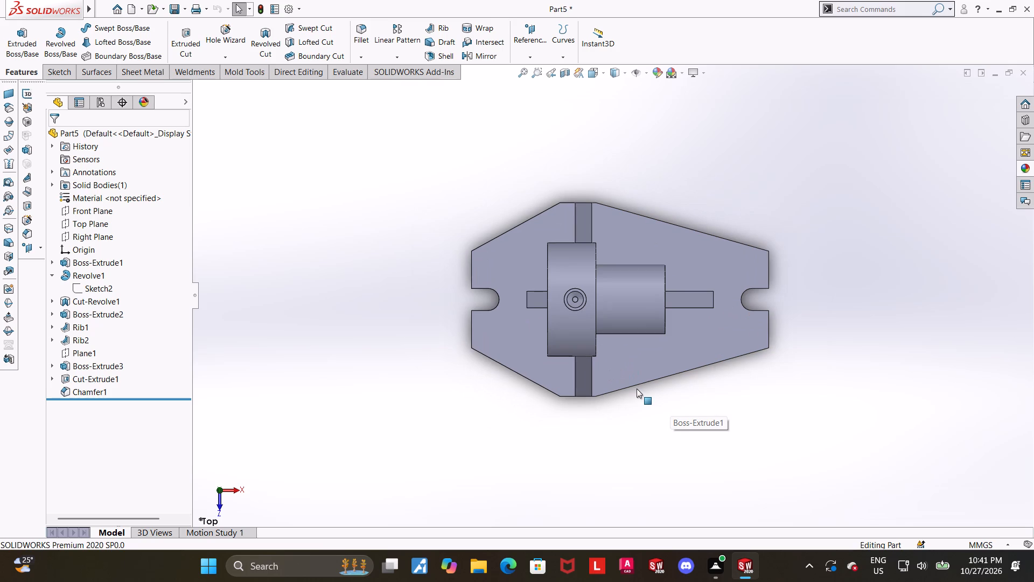
scroll(637, 389, "up", 1)
In the Front view, edit the stepped cylinder's revolve sketch and delete the vertical construction line tying its profile to the origin.
middle_click_drag(637, 388, 638, 248)
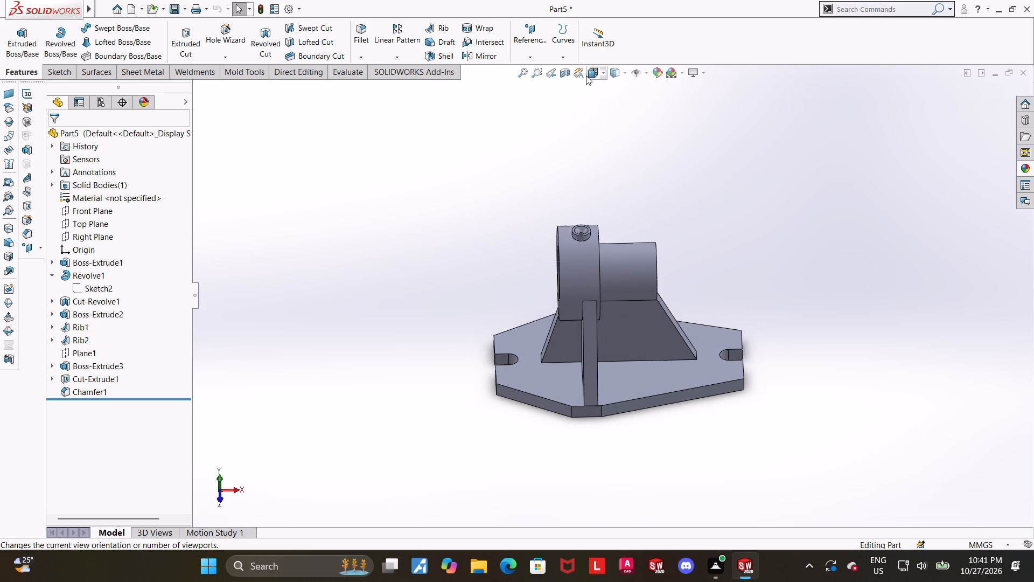
left_click(591, 75)
left_click(484, 378)
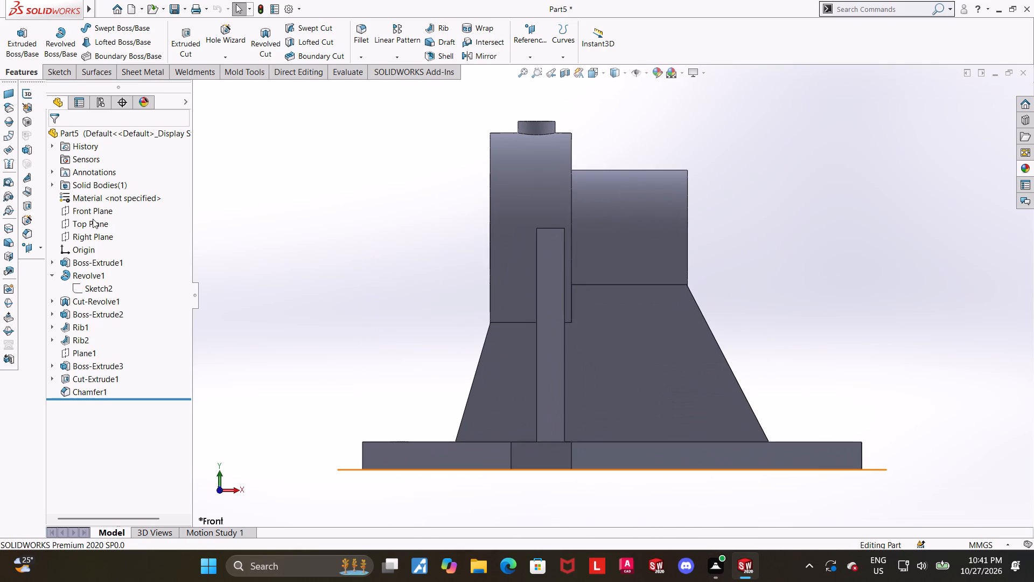
left_click(85, 283)
left_click(93, 251)
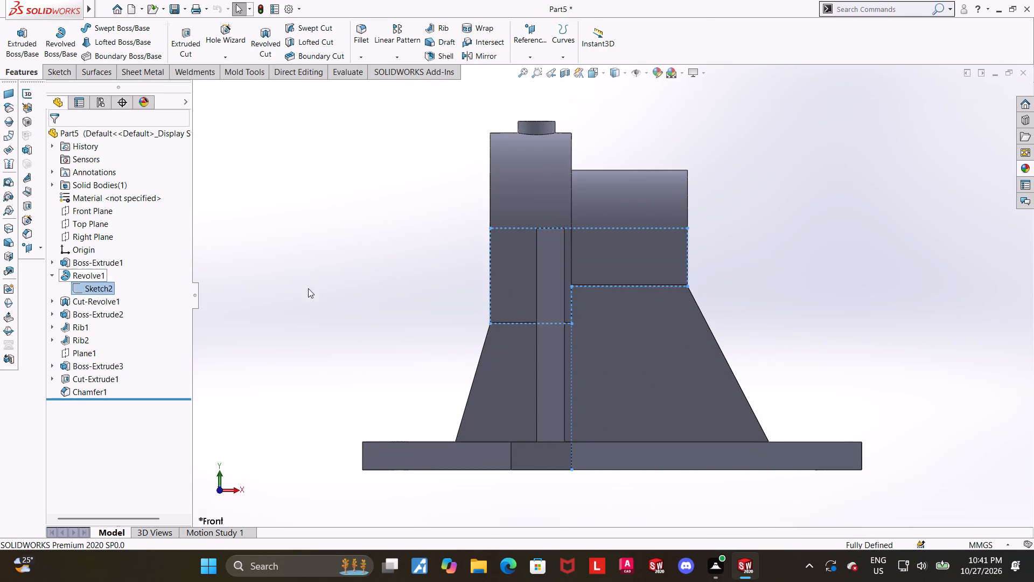
right_click(570, 374)
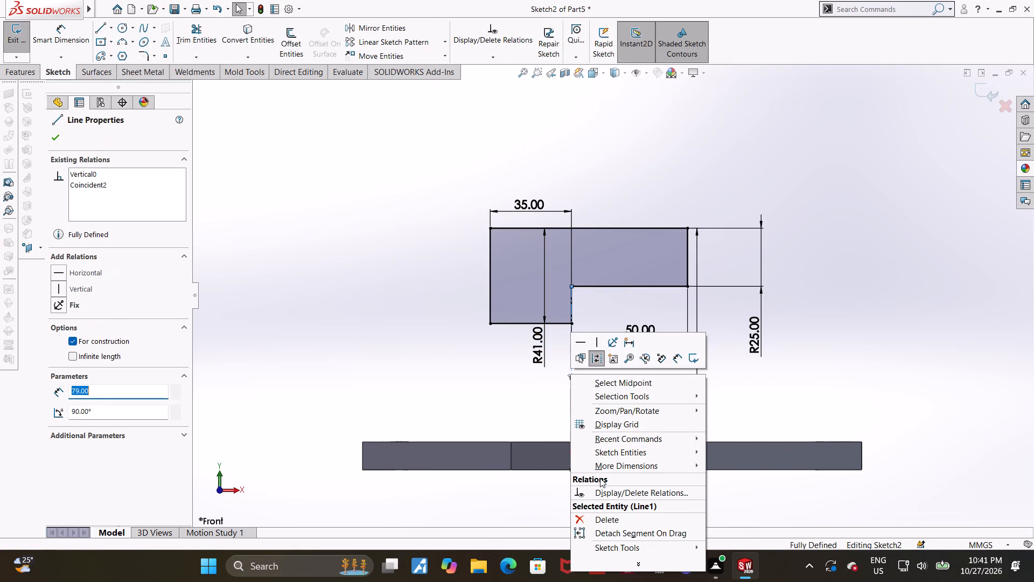
left_click(596, 515)
scroll(714, 433, "up", 1)
scroll(683, 359, "down", 1)
key("Escape")
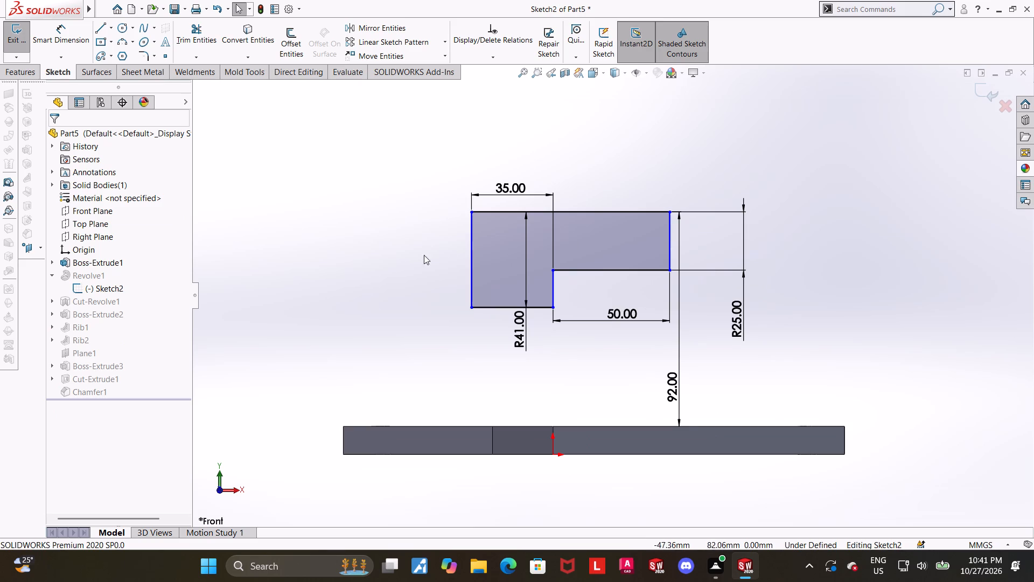
Shift the stepped profile horizontally so its shoulder line sits slightly off the origin, toward the longer end of the plate.
left_click(68, 33)
key("Escape")
left_click_drag(554, 281, 575, 283)
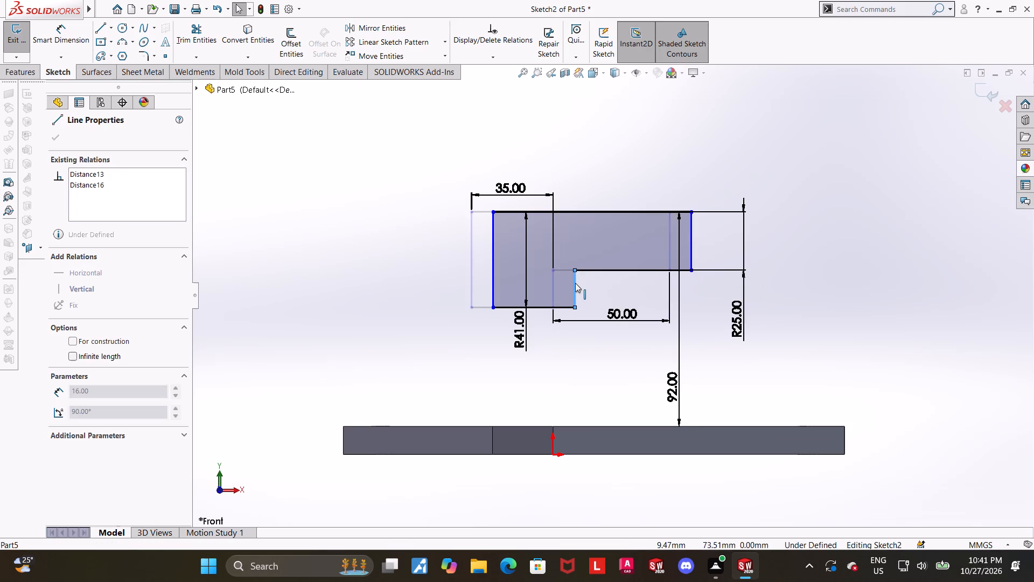
left_click_drag(575, 283, 565, 283)
key("Escape")
Dimension the stepped profile's shoulder line 3 mm horizontally from the origin and exit the revolve sketch.
left_click(78, 46)
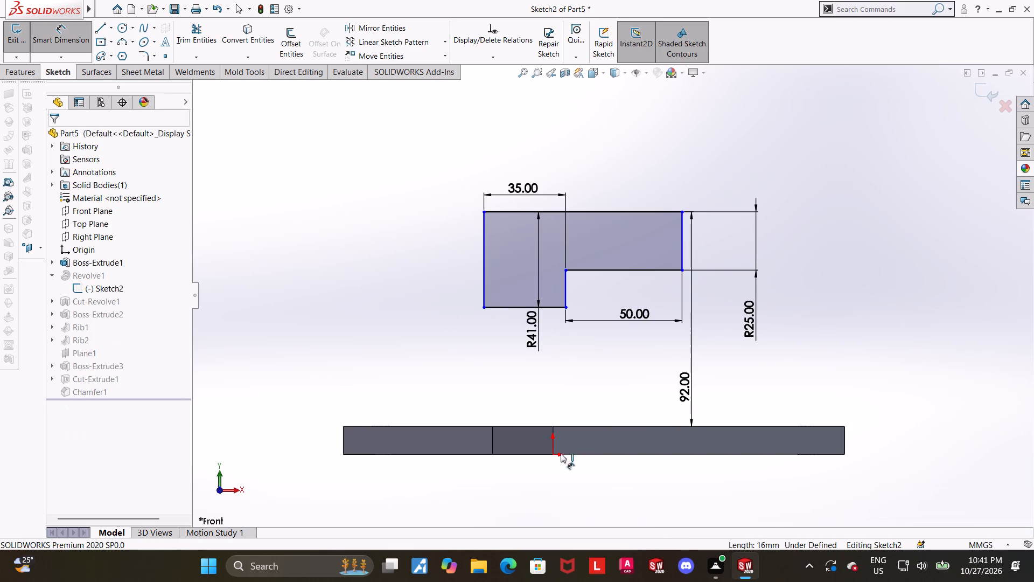
left_click(553, 455)
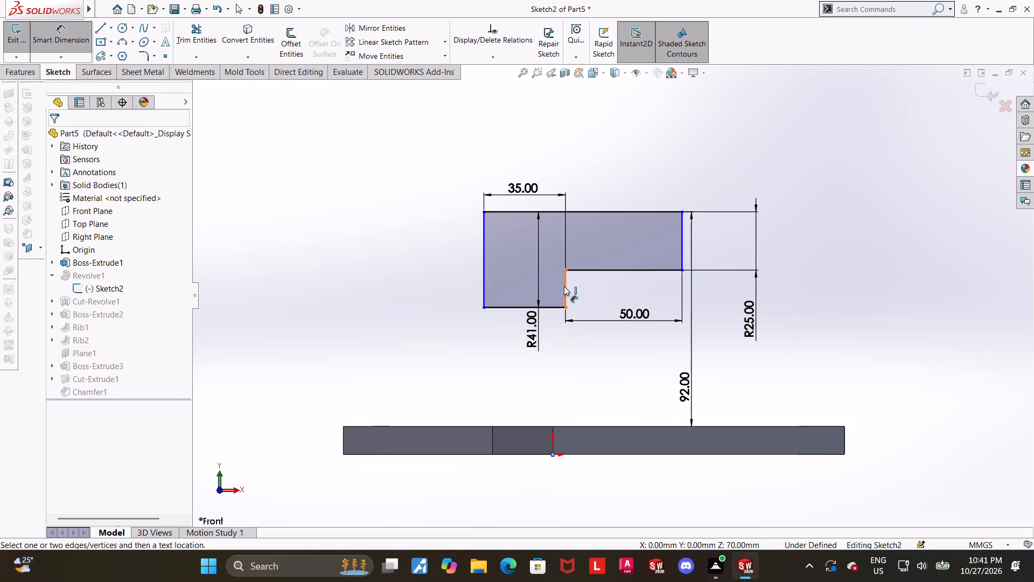
left_click(564, 287)
left_click(558, 381)
key("3")
key("Return")
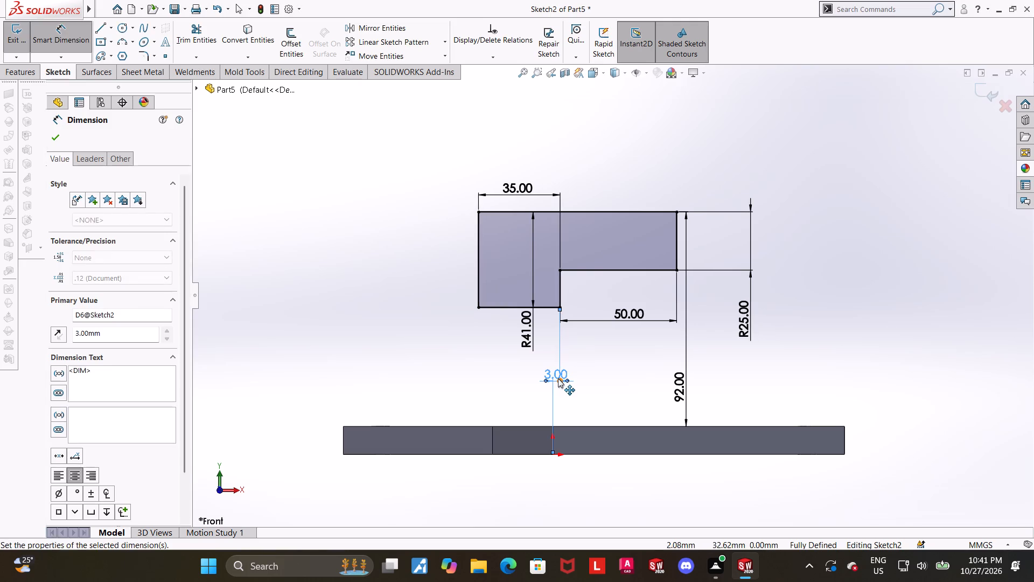
key("Escape")
left_click(992, 93)
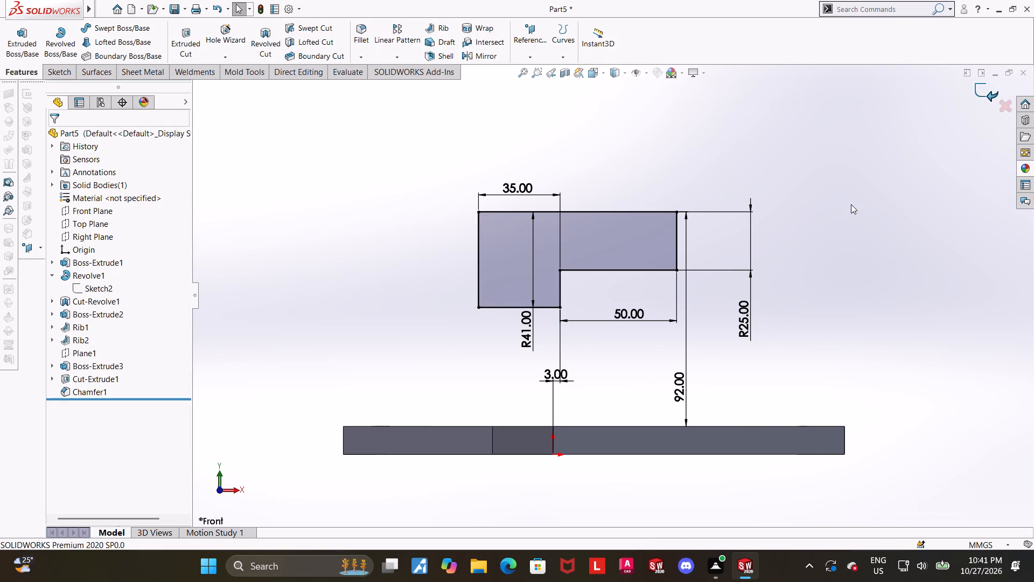
left_click(776, 224)
Open the revolved cut's sketch in the Front view and examine how the stepped bore profile fits the repositioned cylinder.
middle_click_drag(787, 227, 860, 246)
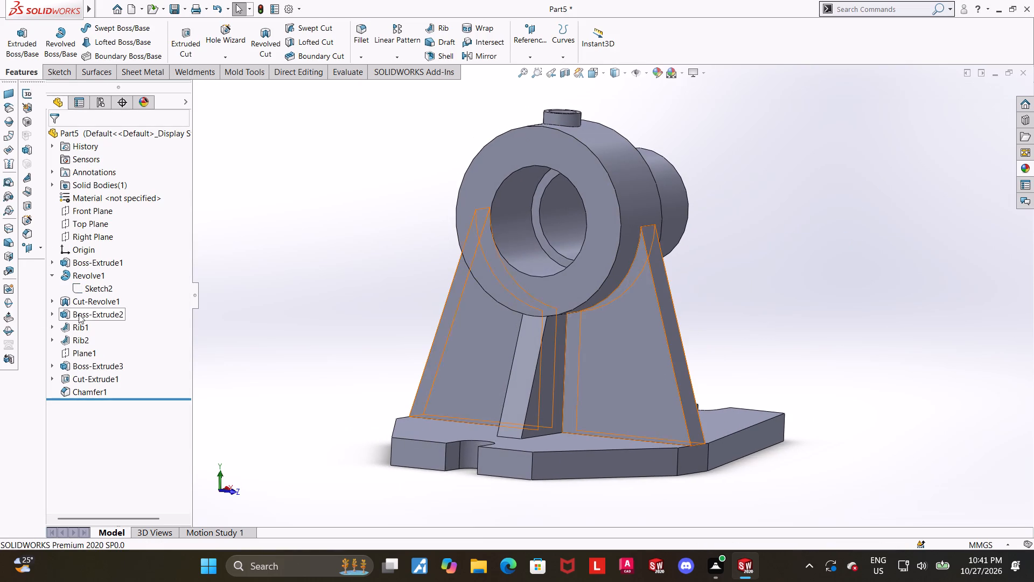
left_click(55, 274)
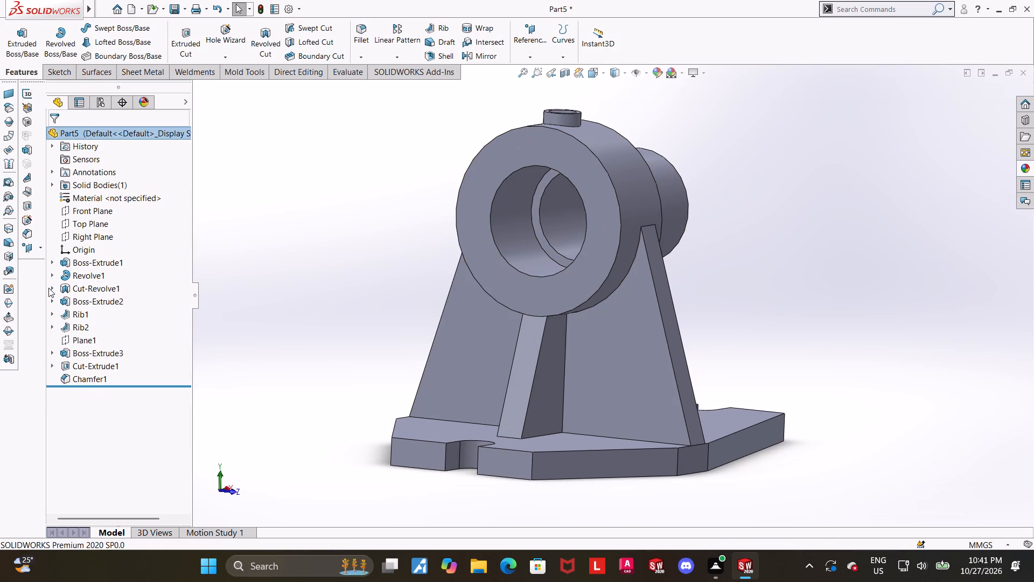
left_click(51, 288)
left_click(87, 301)
left_click(134, 285)
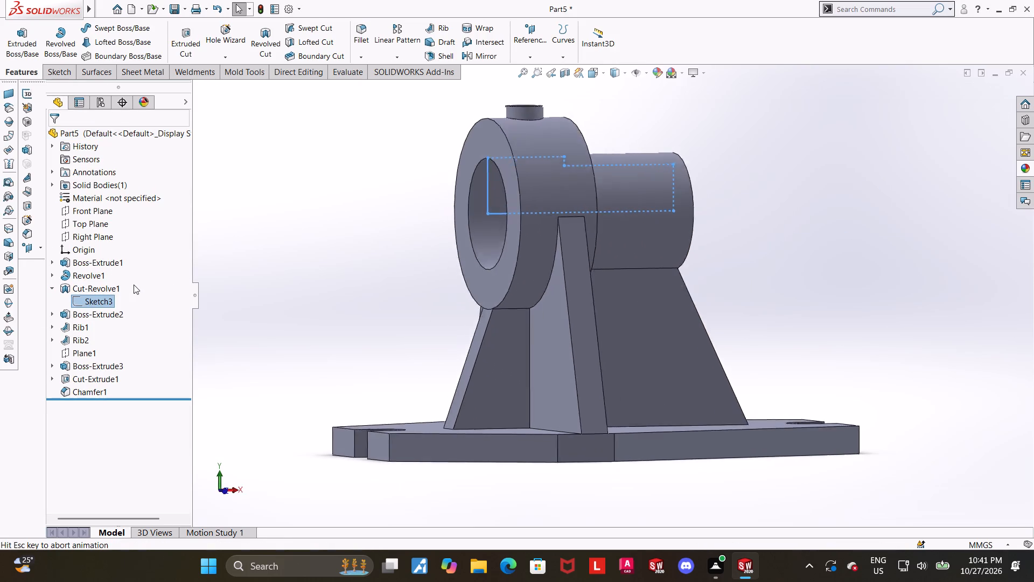
left_click(100, 299)
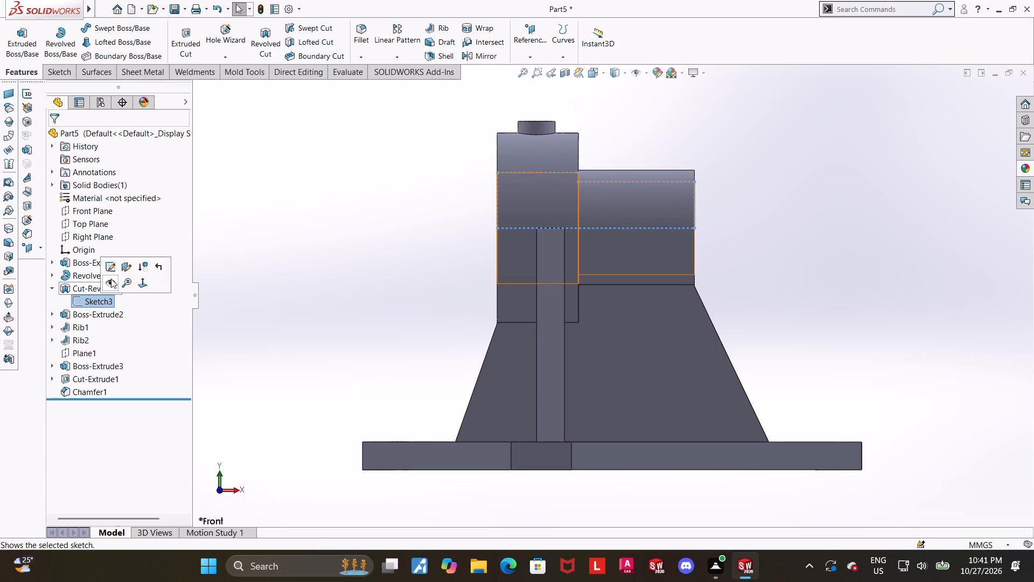
left_click(111, 271)
left_click(831, 299)
scroll(549, 193, "down", 3)
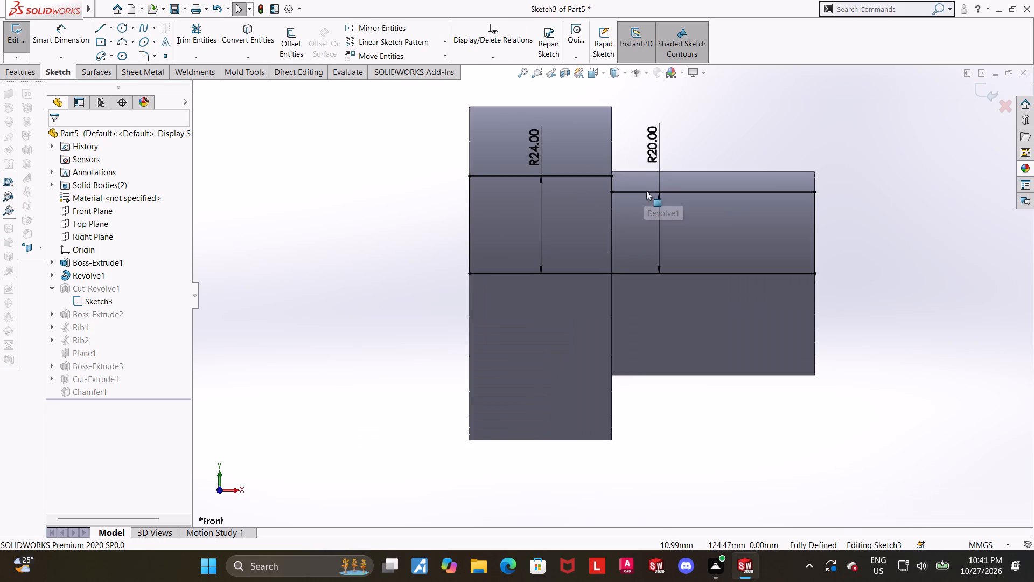
scroll(648, 193, "up", 3)
scroll(743, 261, "down", 2)
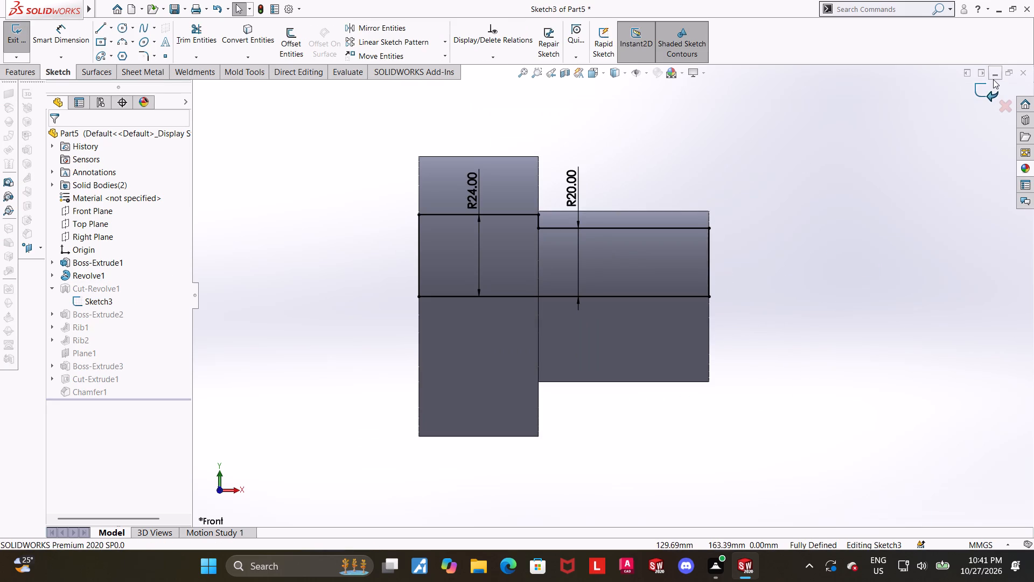
left_click(988, 94)
Examine the transverse rib's position relative to the cylinder shoulder and the plate from the front and from above.
scroll(870, 158, "up", 4)
scroll(756, 244, "up", 5)
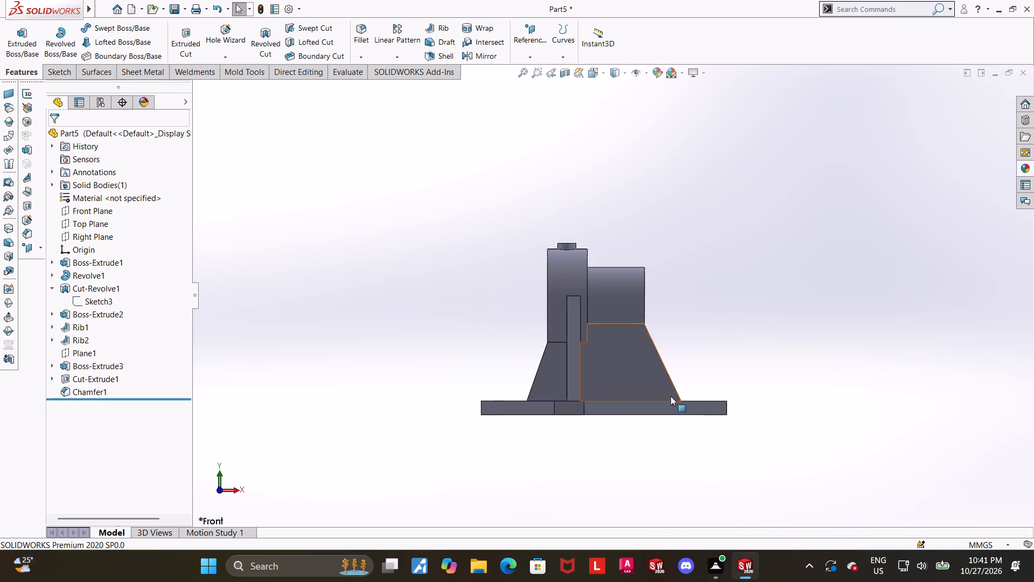
scroll(607, 386, "down", 4)
left_click(586, 448)
scroll(565, 354, "up", 1)
middle_click_drag(572, 314, 577, 335)
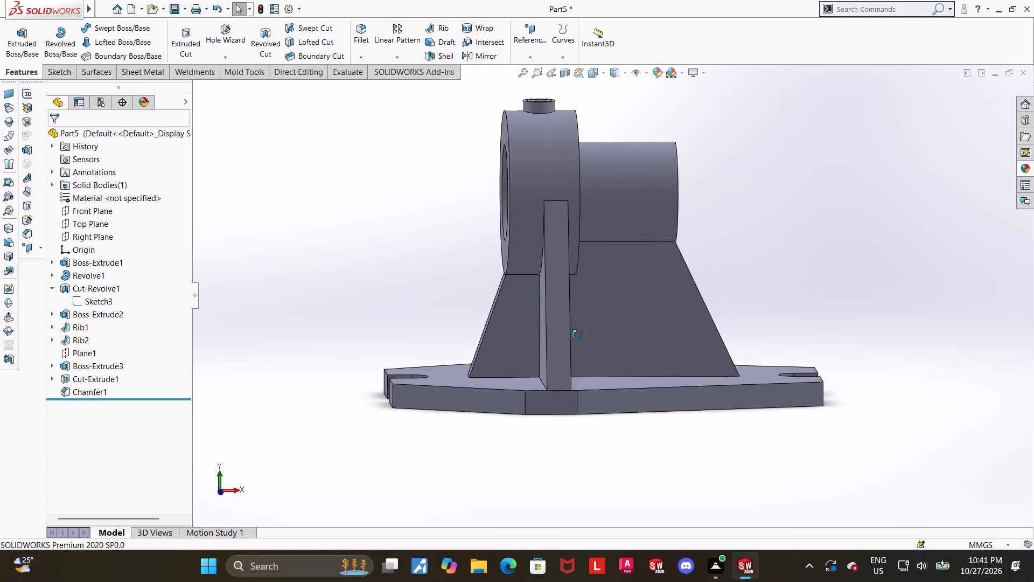
middle_click_drag(577, 335, 569, 436)
middle_click_drag(589, 325, 593, 436)
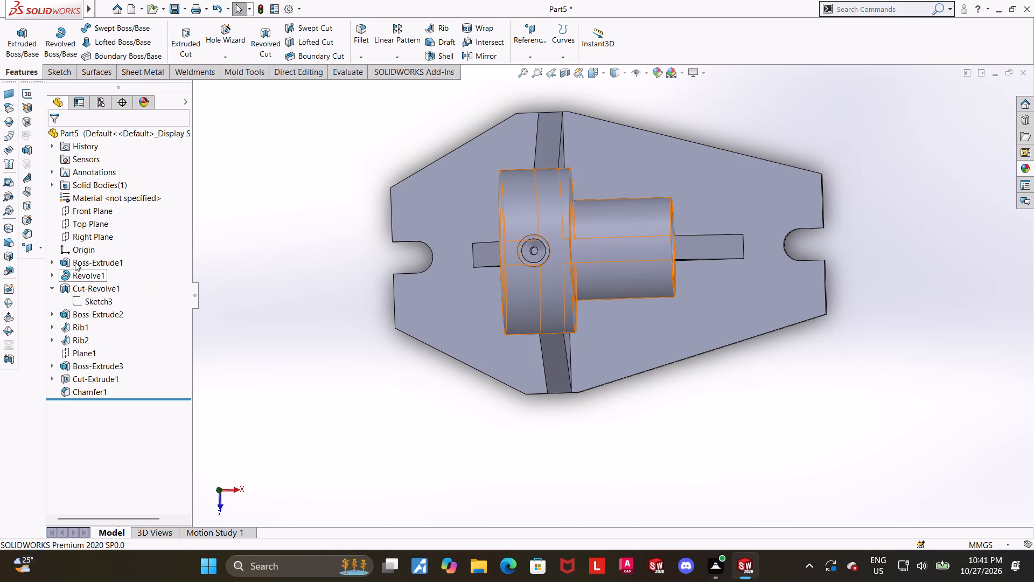
Open the transverse rib's sketch and inspect from several angles where its plane lies relative to the cylinder shoulder and plate corners.
left_click(74, 312)
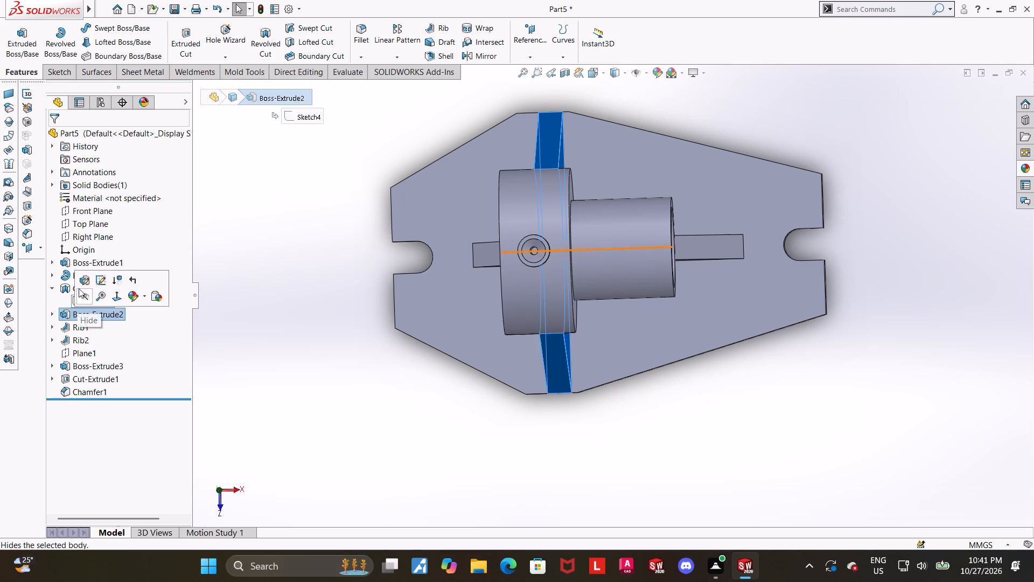
left_click(57, 310)
left_click(75, 325)
left_click(82, 296)
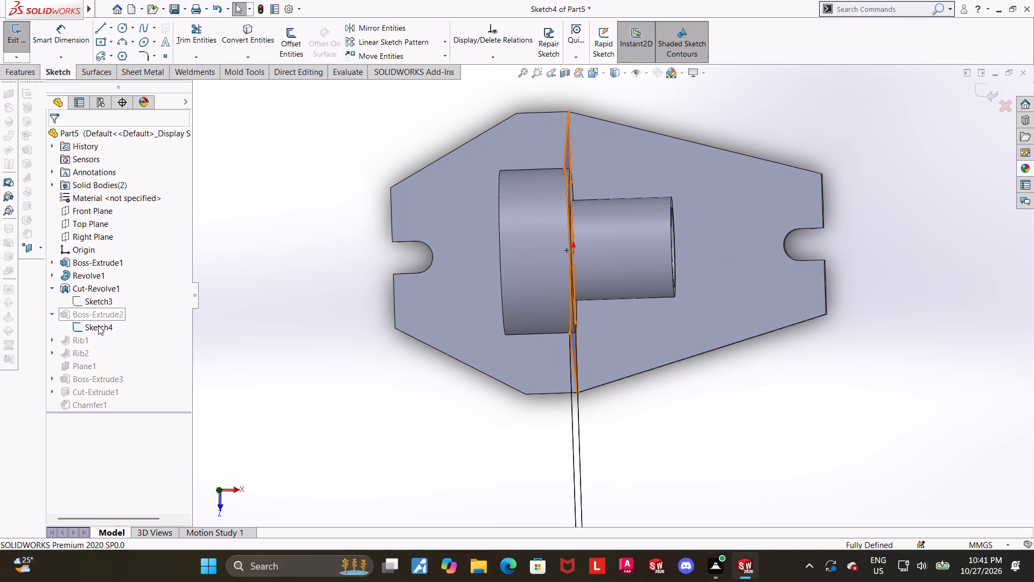
left_click(98, 328)
left_click(124, 313)
scroll(735, 404, "up", 2)
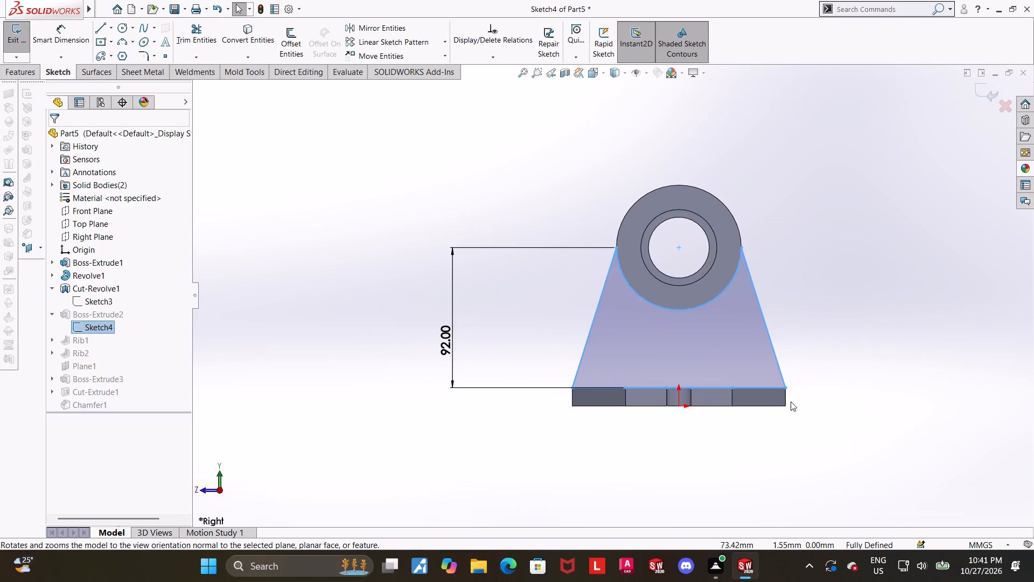
scroll(791, 392, "down", 2)
middle_click_drag(643, 376, 707, 330)
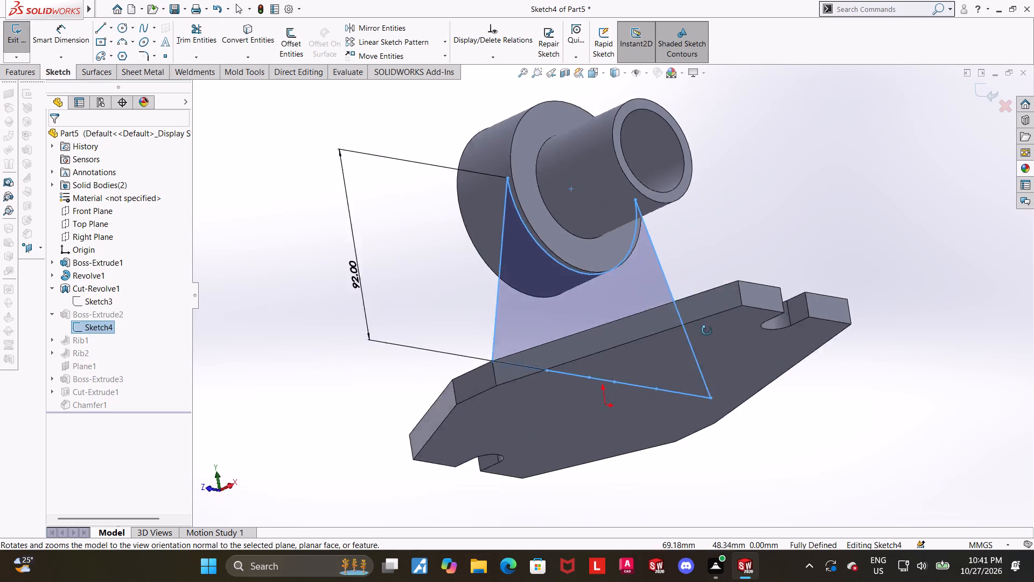
middle_click_drag(707, 330, 759, 394)
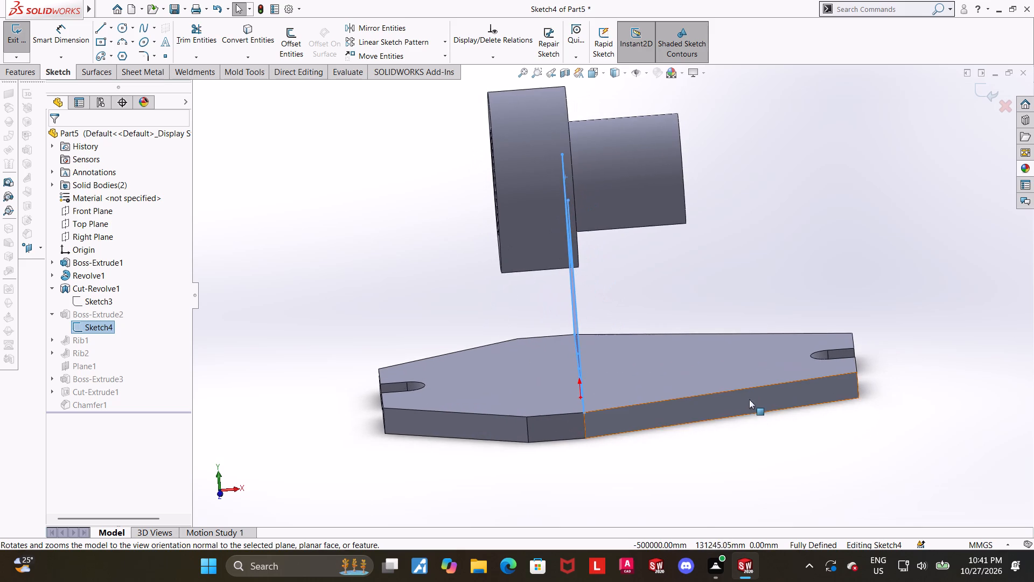
scroll(610, 432, "down", 3)
scroll(591, 421, "up", 5)
scroll(604, 148, "down", 4)
middle_click_drag(569, 227, 556, 227)
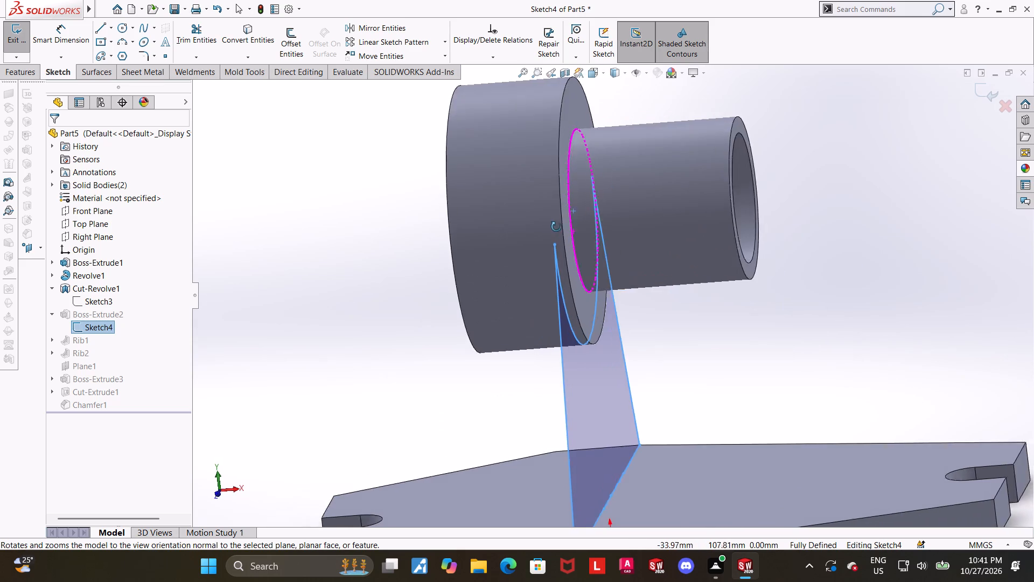
middle_click_drag(556, 227, 563, 213)
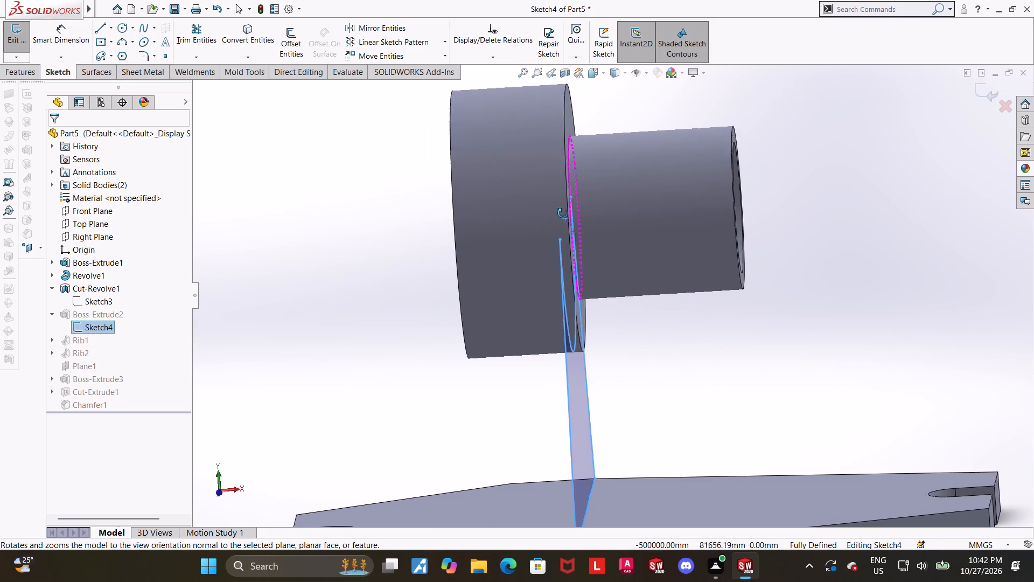
middle_click_drag(563, 213, 563, 217)
middle_click_drag(669, 317, 663, 319)
scroll(665, 330, "up", 3)
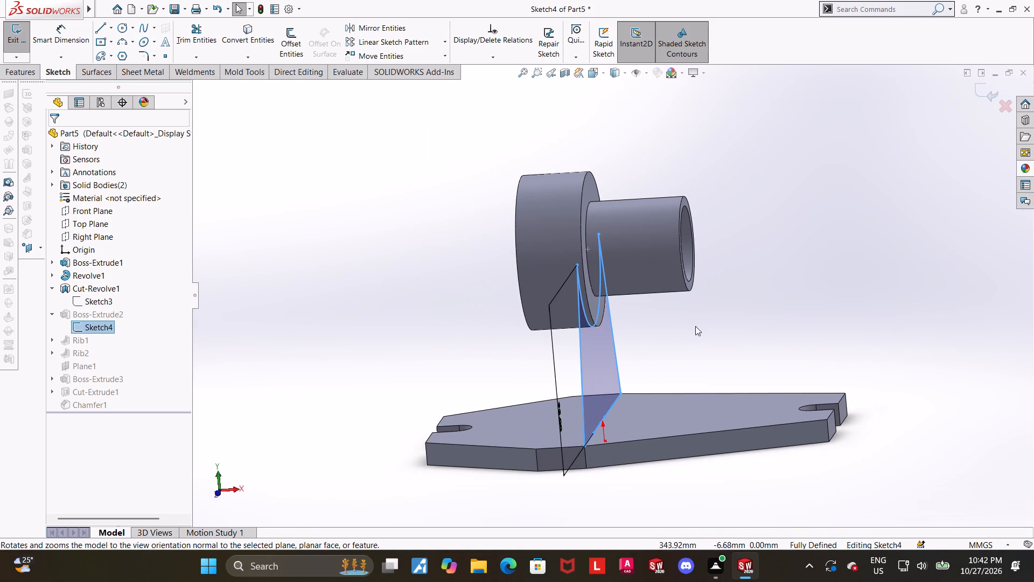
middle_click_drag(690, 334, 702, 311)
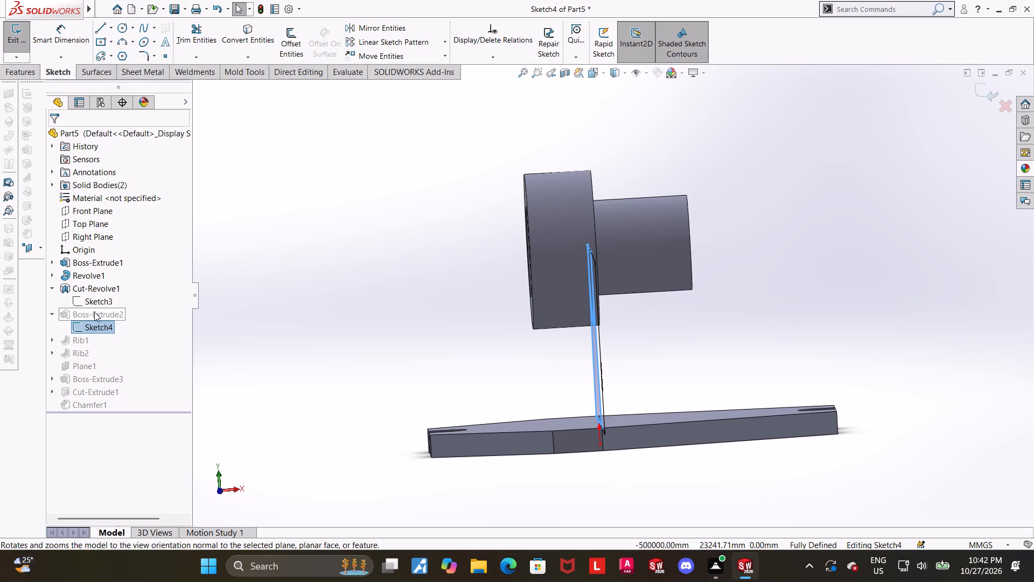
left_click(976, 76)
left_click(986, 94)
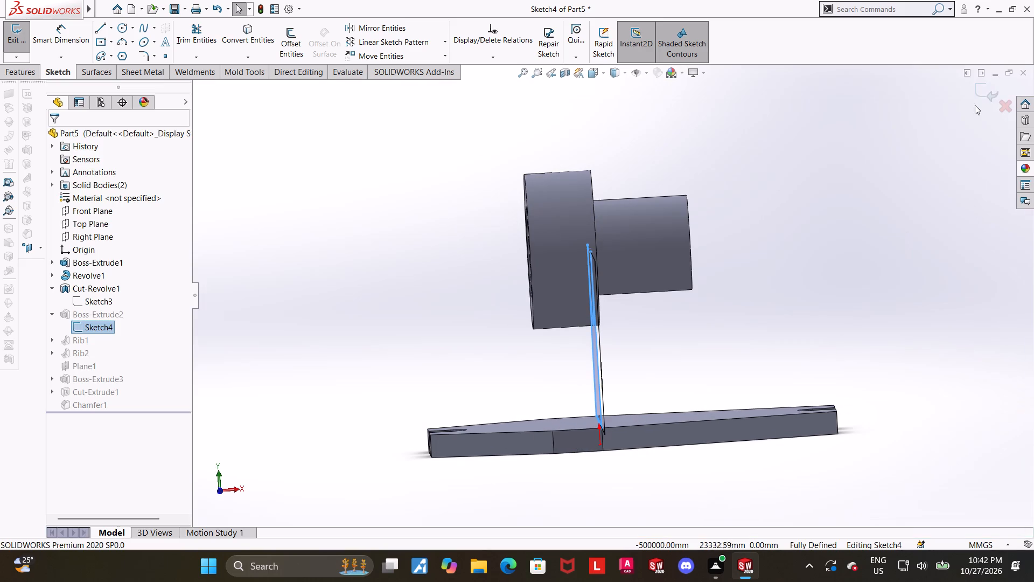
left_click(980, 92)
Edit the transverse rib's extrusion so that it starts from the Sketch Plane.
left_click(70, 315)
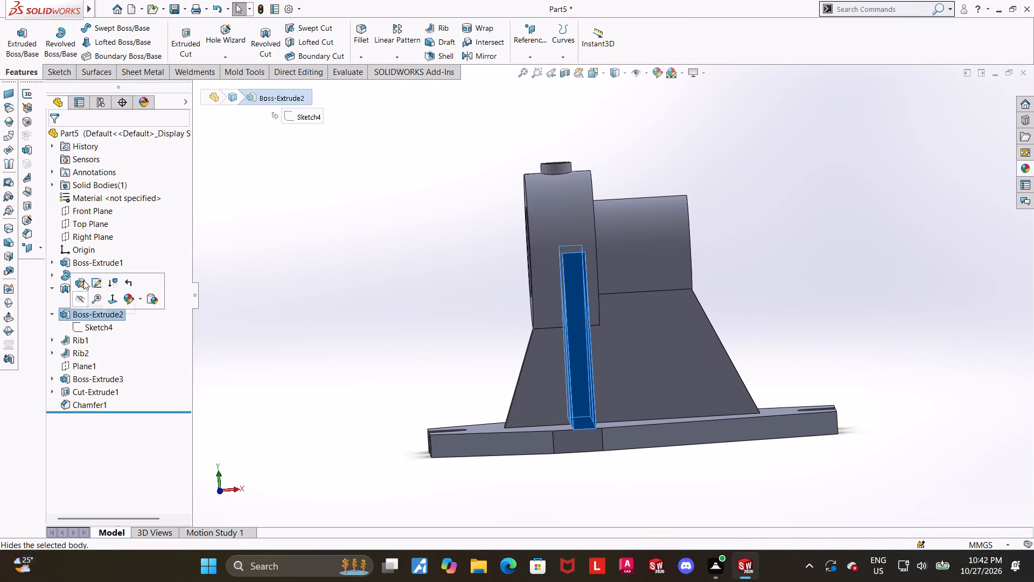
left_click(83, 279)
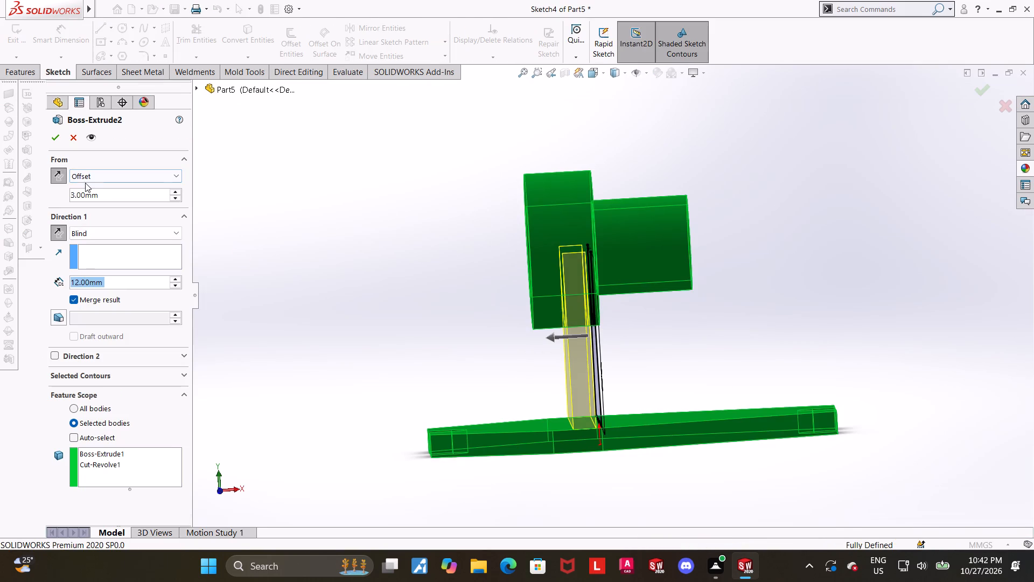
left_click(108, 171)
left_click(93, 192)
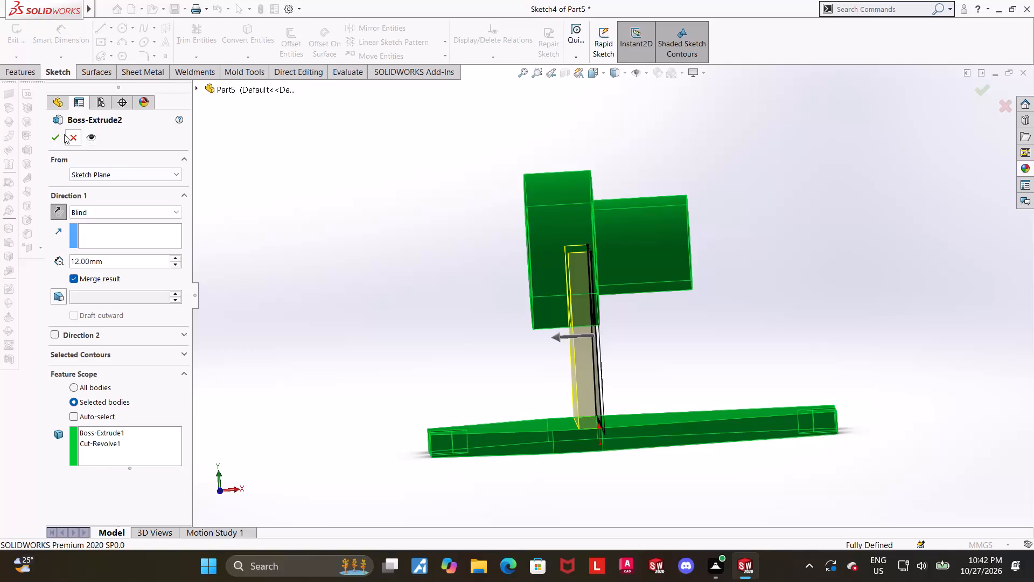
left_click(57, 133)
Check the transverse rib's alignment with the plate's short edges in the Top view and review its extrusion settings.
left_click(711, 336)
left_click(785, 462)
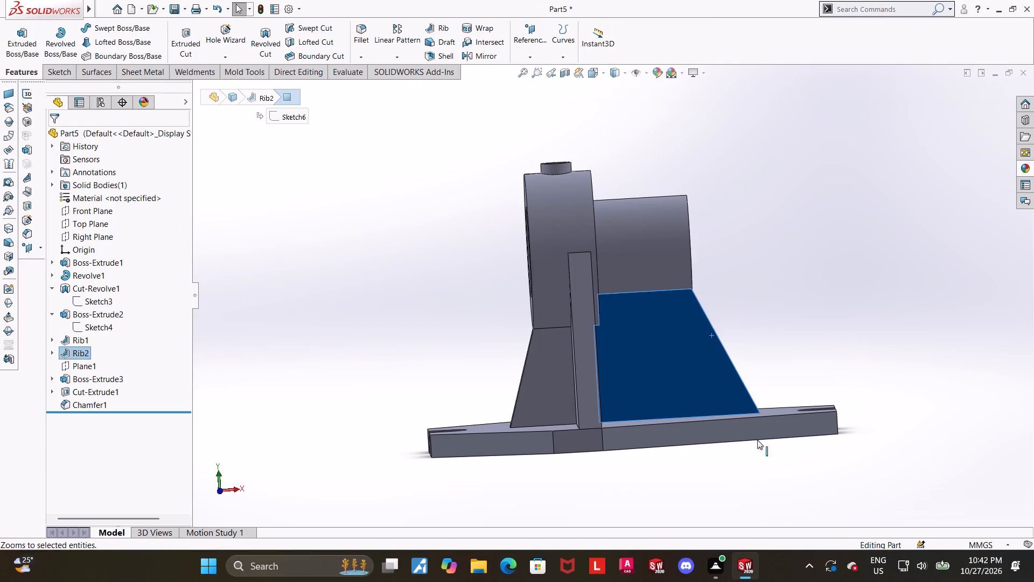
left_click(588, 75)
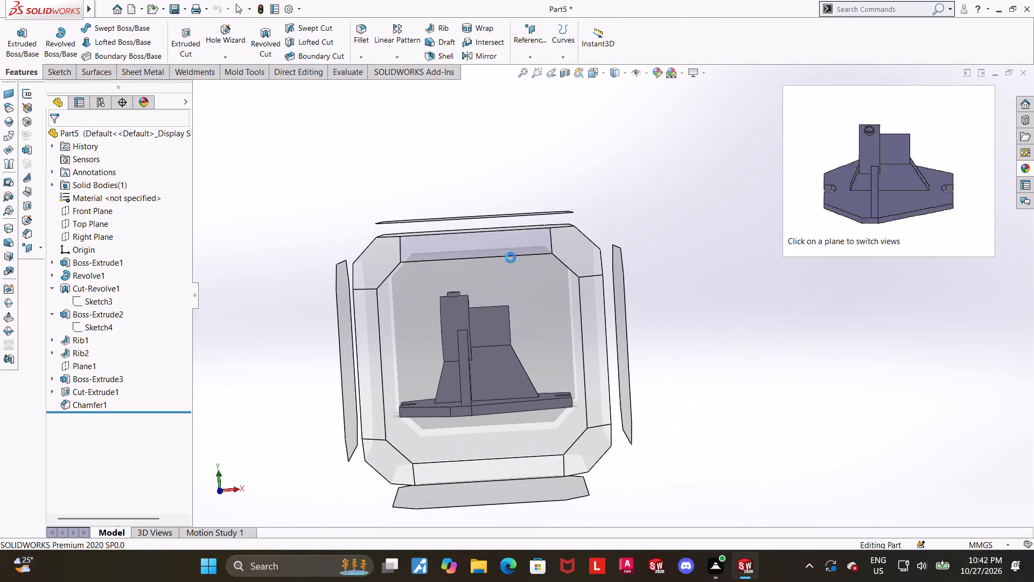
middle_click_drag(492, 244, 501, 358)
left_click(495, 282)
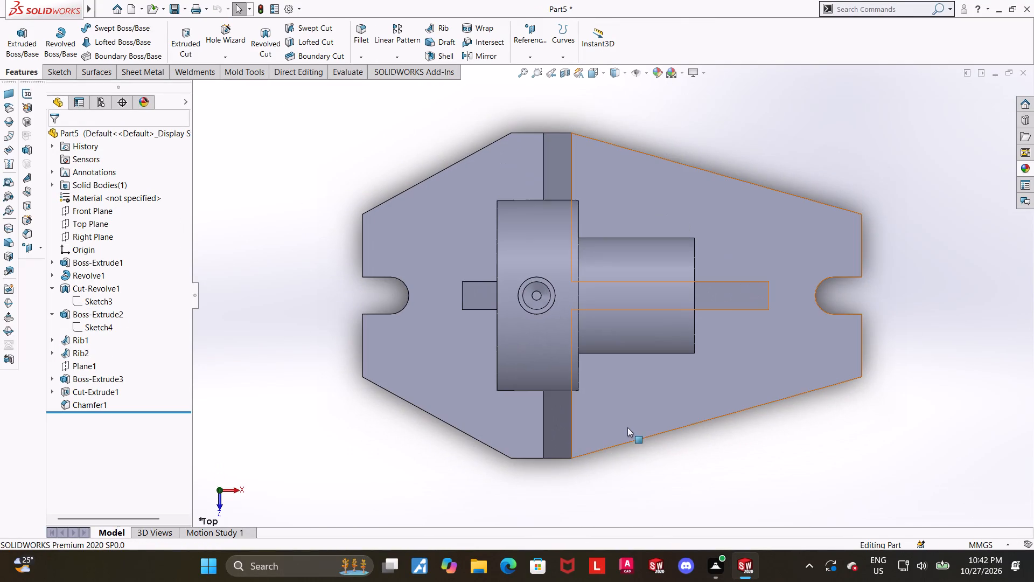
scroll(701, 463, "up", 1)
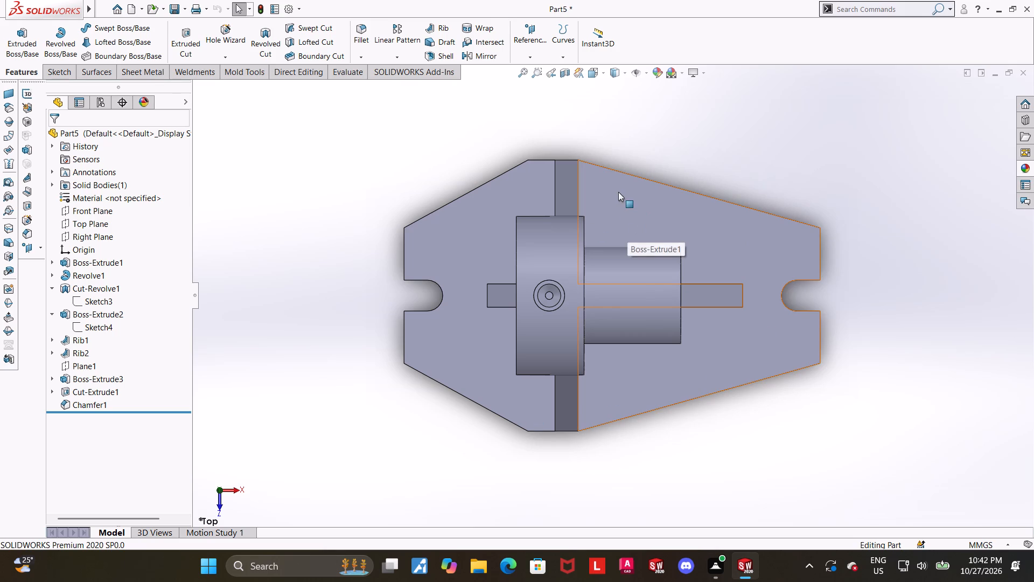
left_click(76, 313)
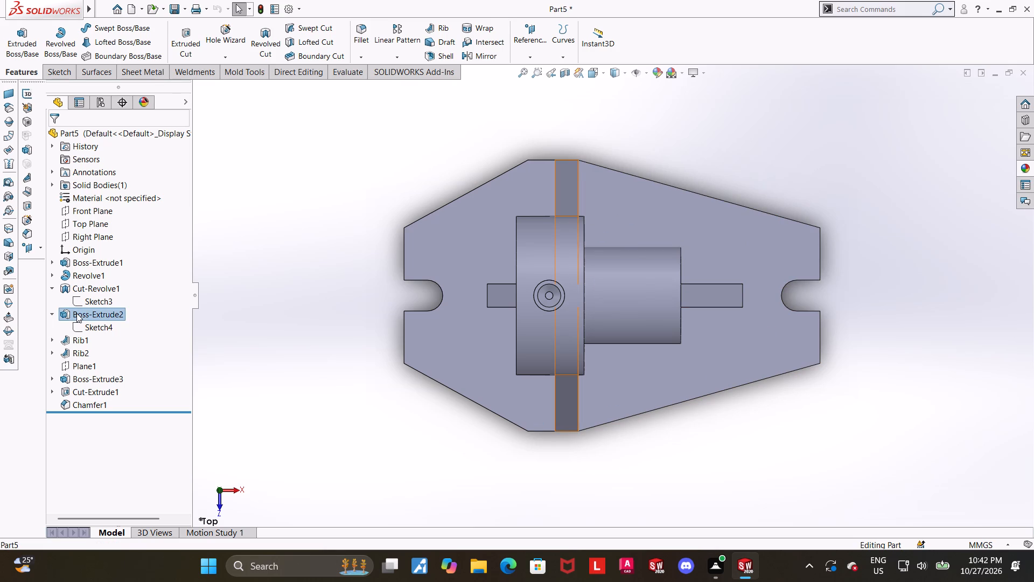
left_click(86, 285)
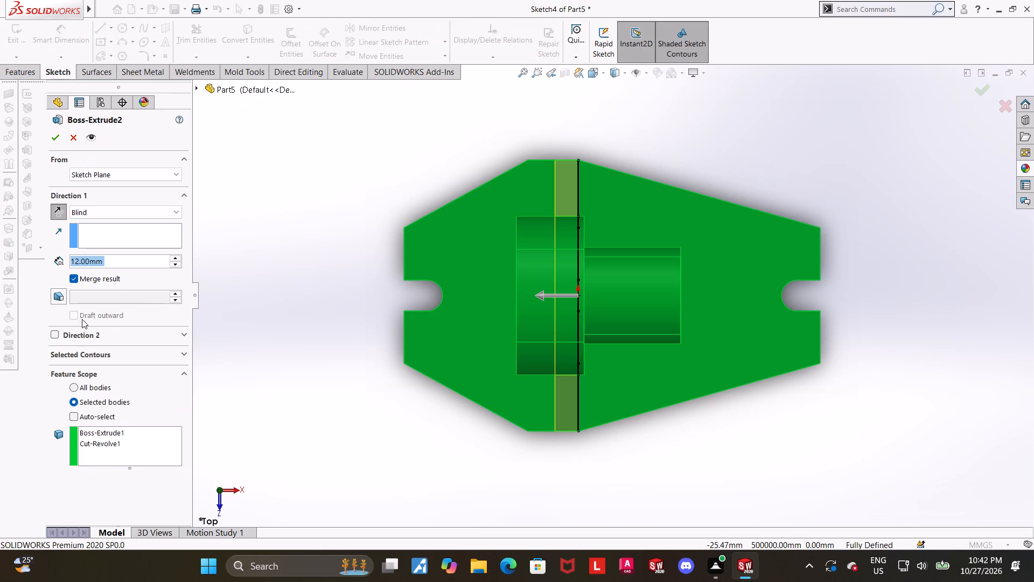
left_click(59, 133)
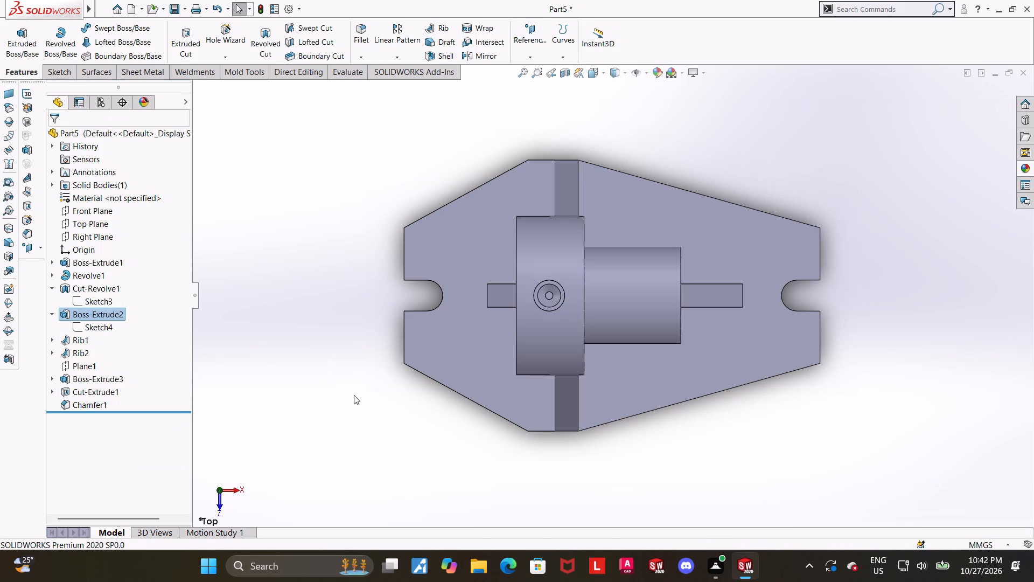
left_click(354, 395)
scroll(612, 143, "down", 2)
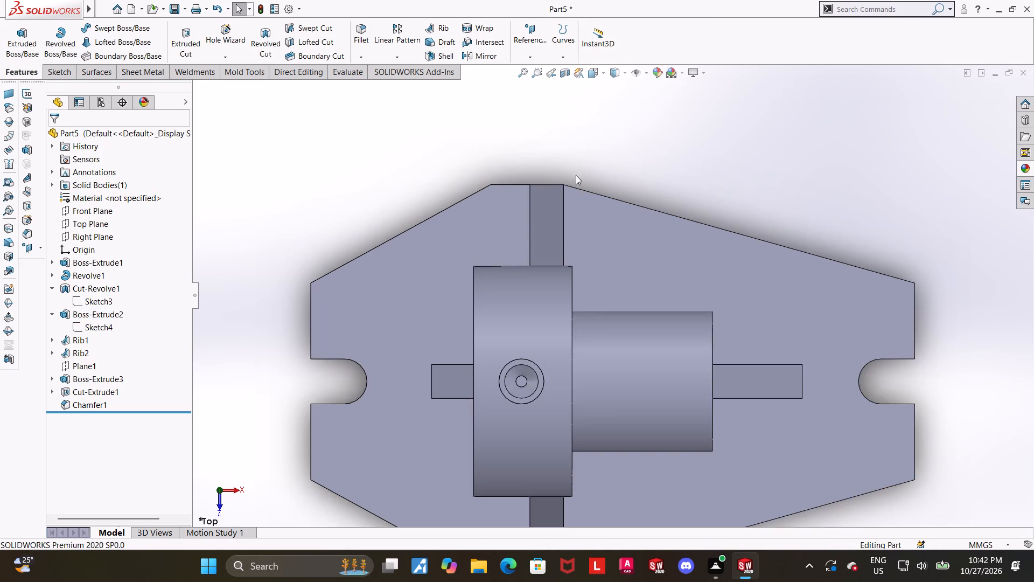
scroll(575, 182, "down", 5)
middle_click_drag(591, 281, 591, 325)
scroll(592, 316, "up", 2)
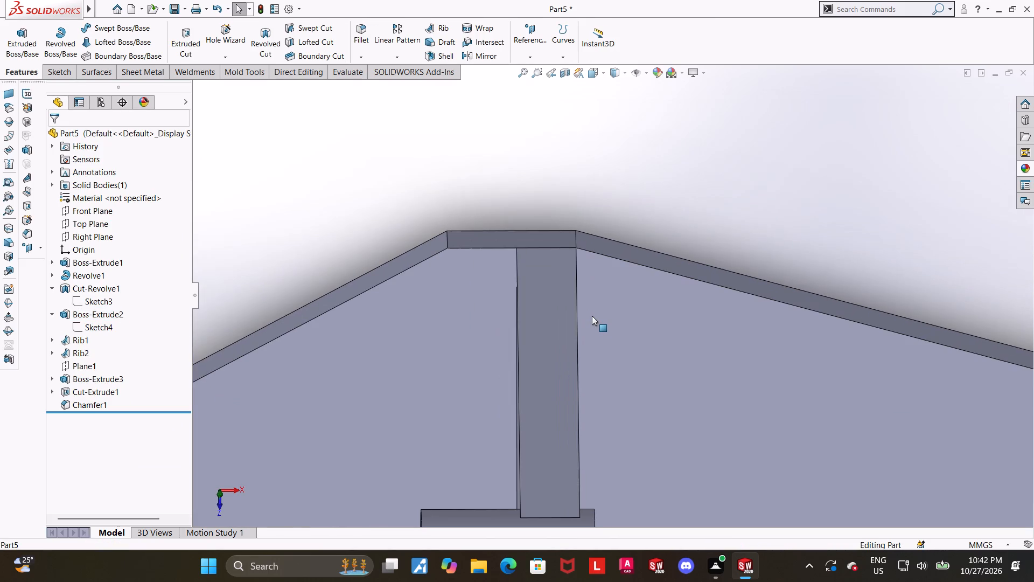
Measure the distance between the transverse rib's side face and the plate's notched end face on the smaller-cylinder side.
scroll(592, 316, "up", 4)
scroll(615, 397, "up", 5)
middle_click_drag(618, 421, 619, 279)
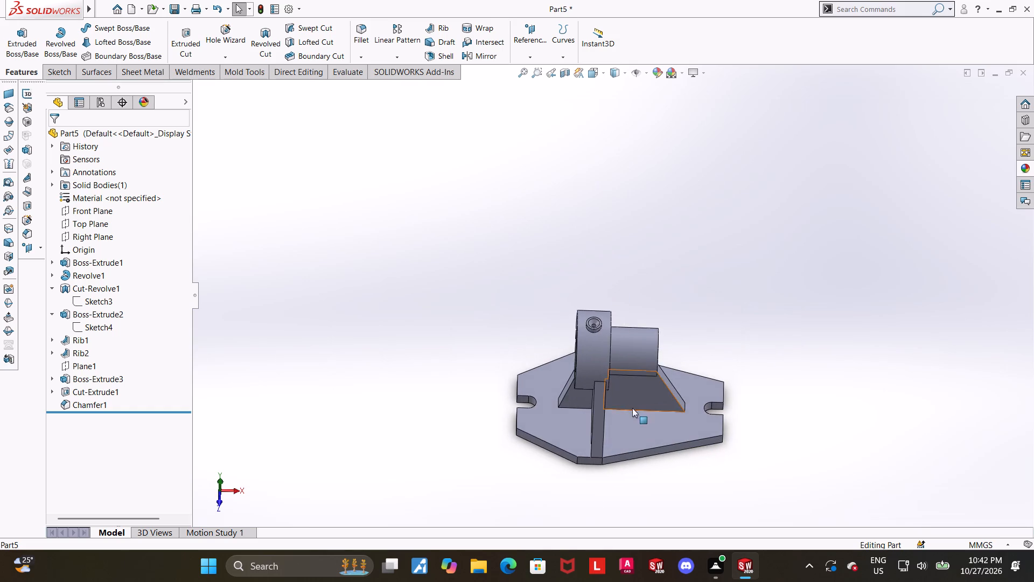
scroll(632, 412, "up", 2)
scroll(631, 440, "down", 2)
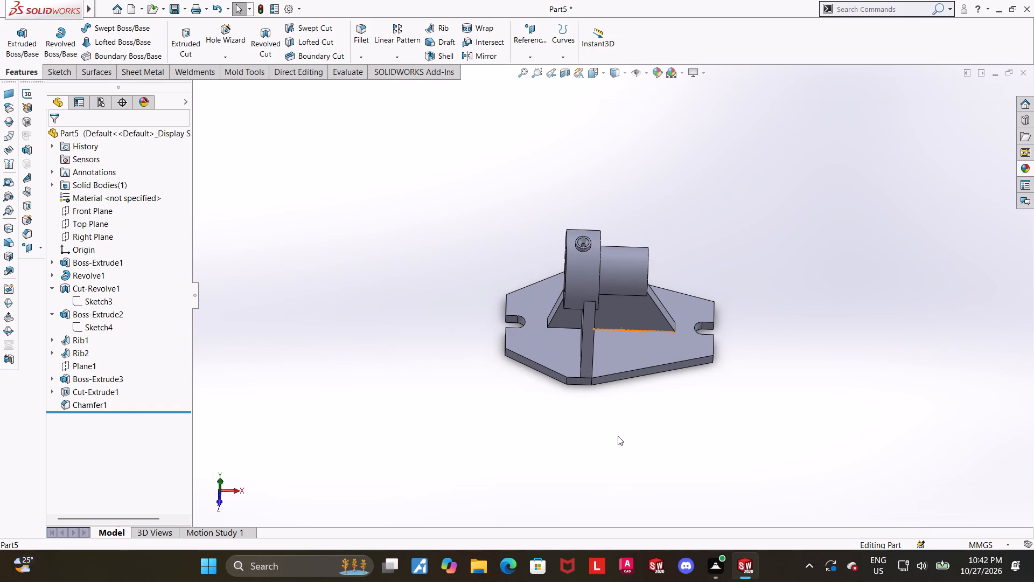
scroll(587, 352, "down", 3)
middle_click_drag(585, 367, 562, 380)
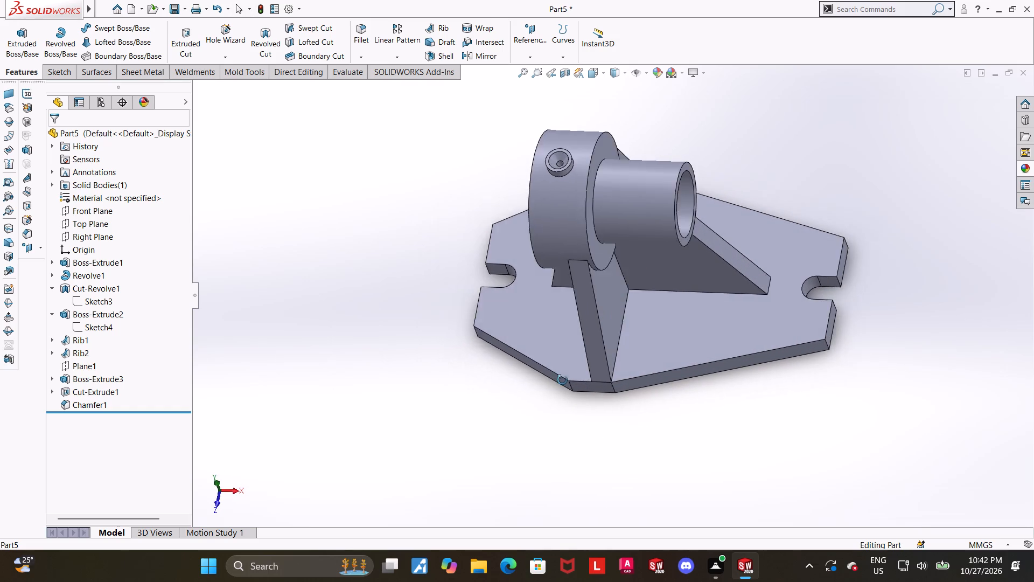
middle_click_drag(562, 380, 558, 366)
left_click(354, 72)
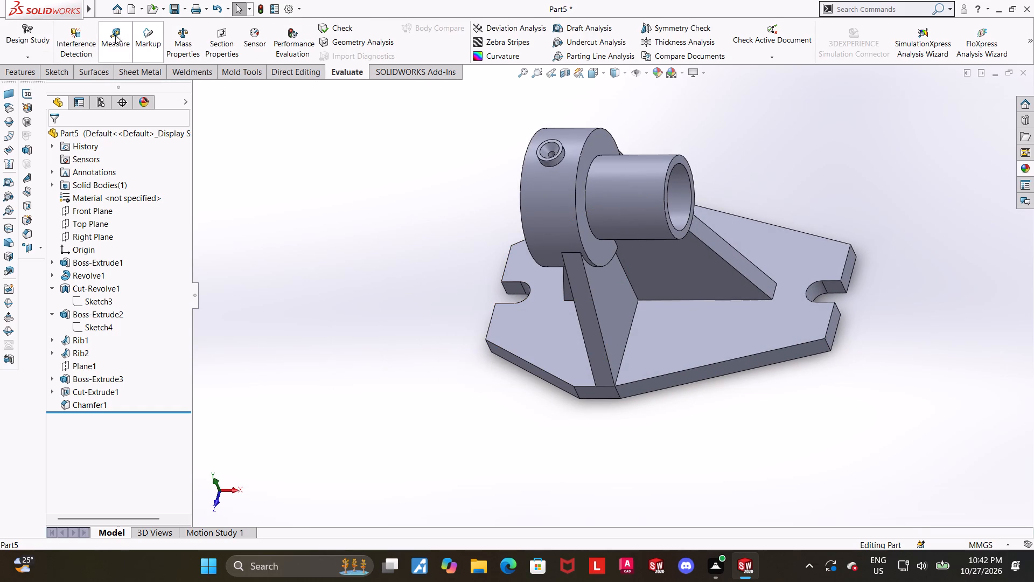
left_click(115, 35)
left_click(610, 314)
left_click(834, 324)
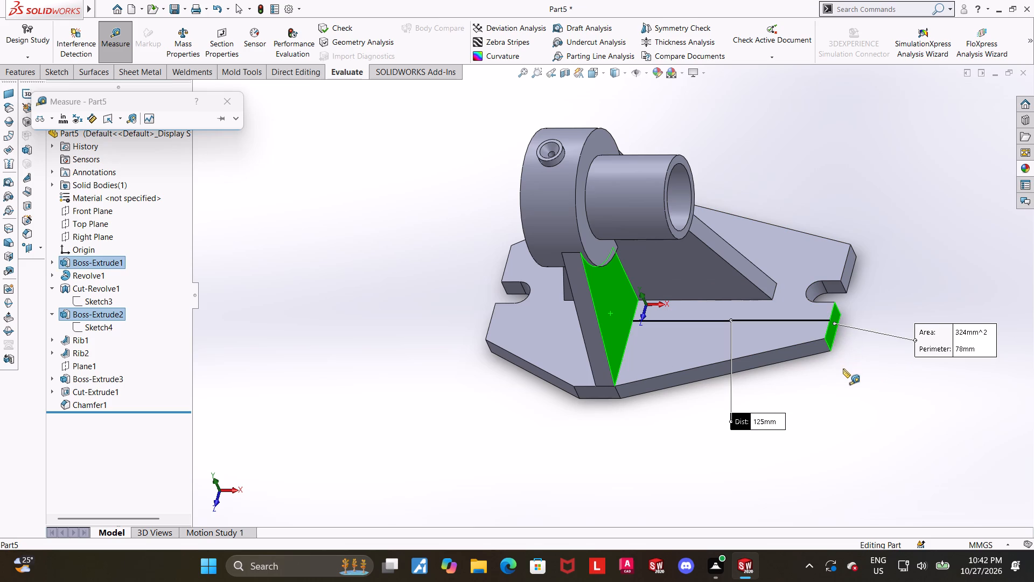
scroll(686, 407, "up", 1)
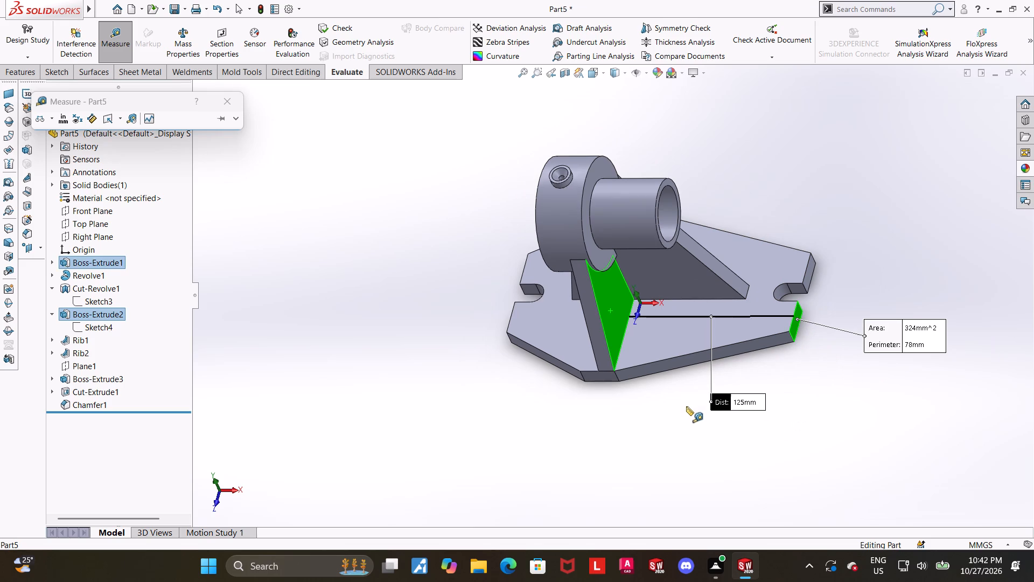
scroll(619, 391, "up", 1)
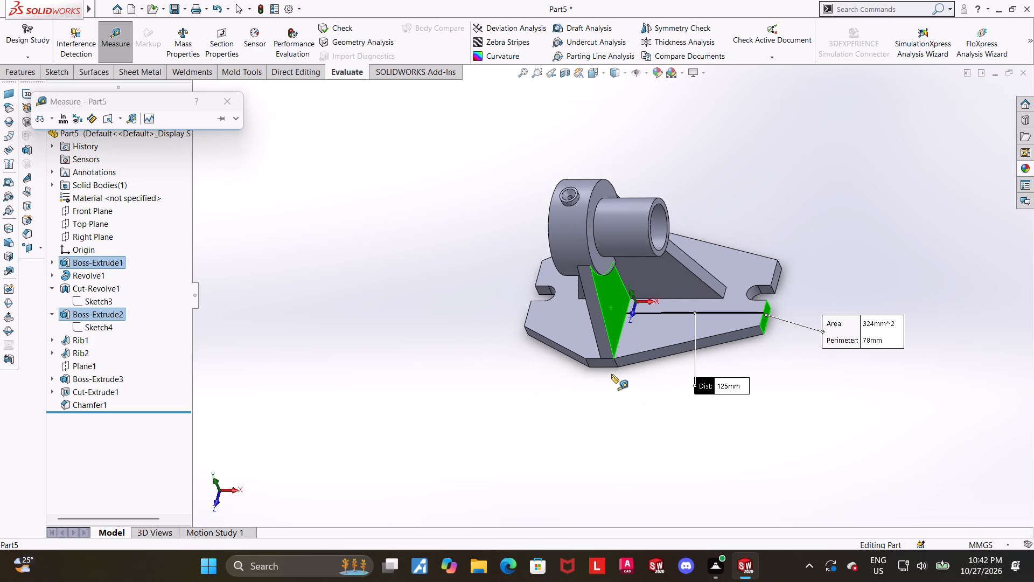
scroll(610, 372, "down", 1)
key("Escape")
Check the transverse rib in the Front view and measure between its side face and the cylinder's shoulder face.
middle_click_drag(631, 369, 648, 267)
left_click(591, 78)
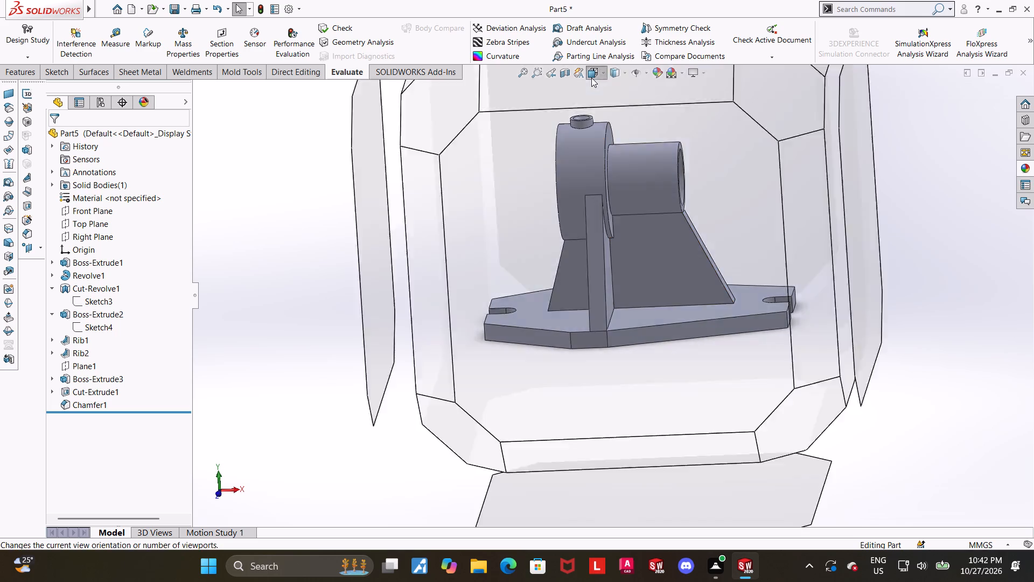
left_click(509, 309)
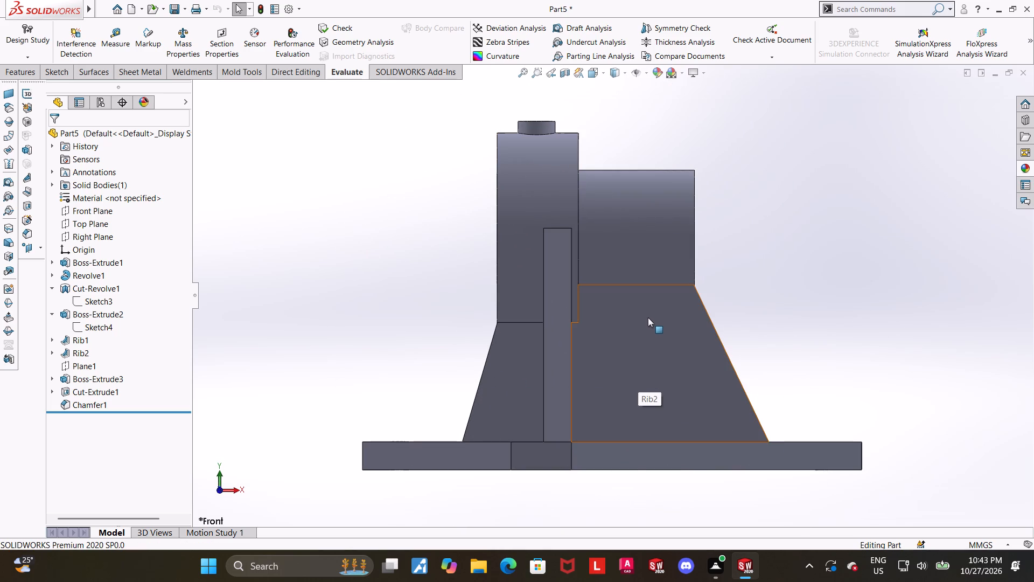
scroll(621, 302, "down", 1)
middle_click_drag(608, 303, 595, 313)
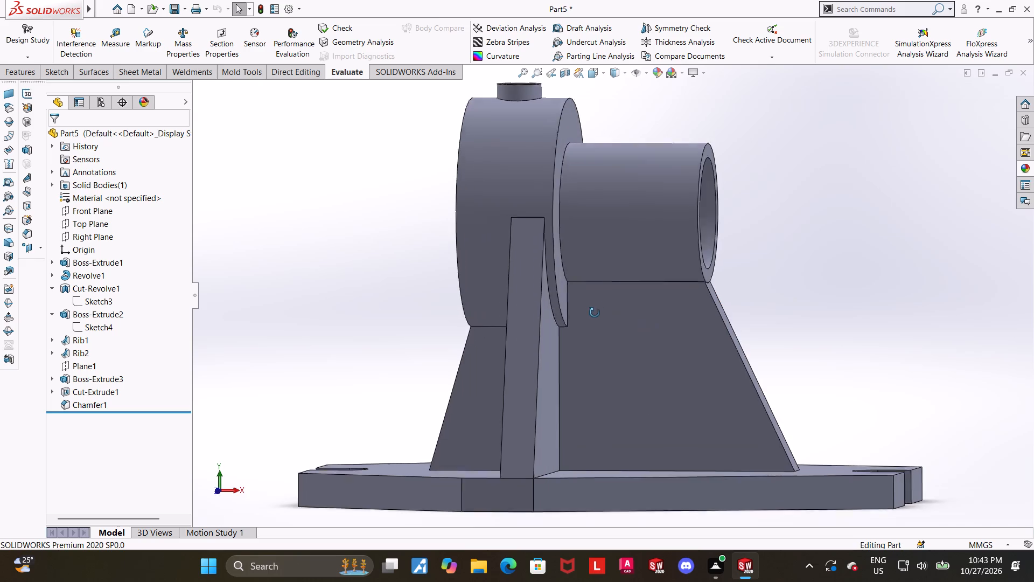
middle_click_drag(595, 313, 589, 317)
left_click(127, 33)
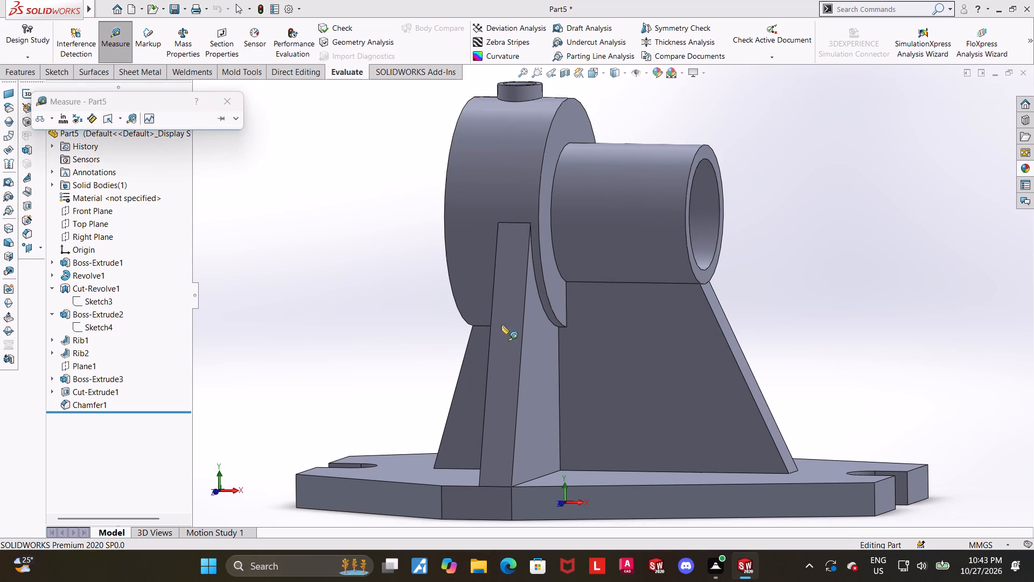
left_click(536, 339)
left_click(551, 294)
key("Escape")
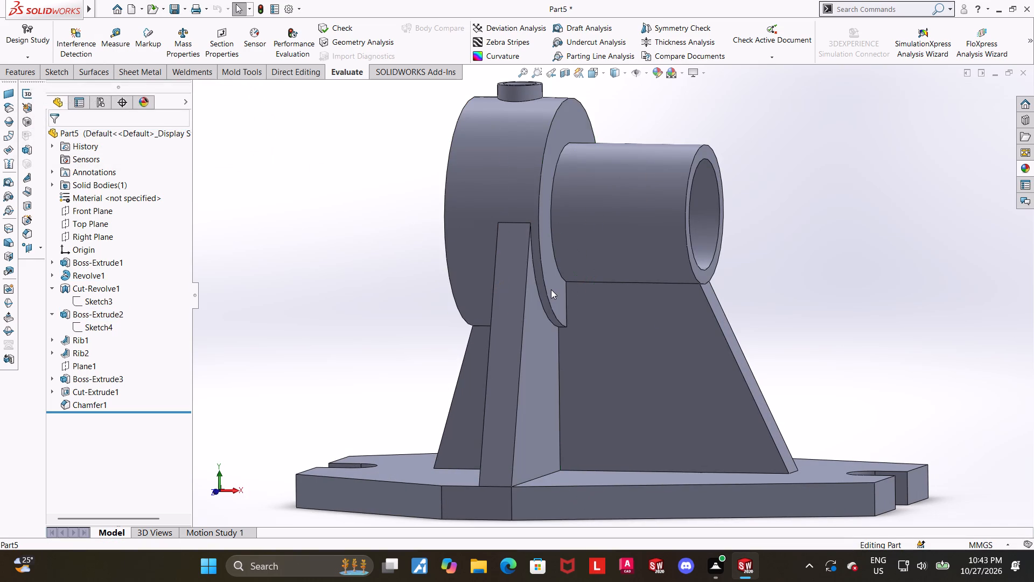
Examine in the Top view how the transverse rib lines up with the plate's short edges and the cylinder shoulder.
scroll(551, 289, "up", 2)
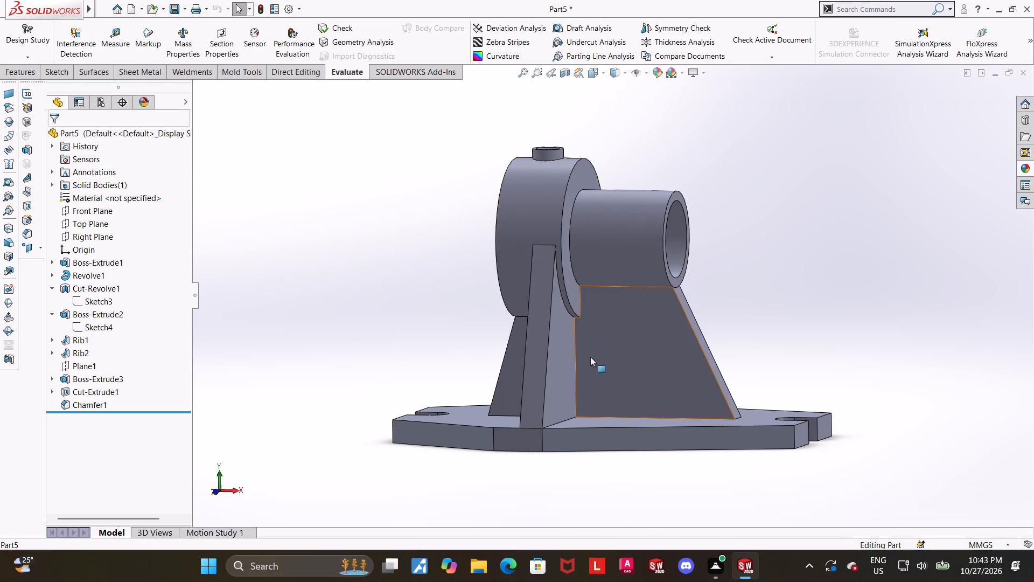
scroll(590, 357, "up", 3)
middle_click_drag(586, 372, 602, 431)
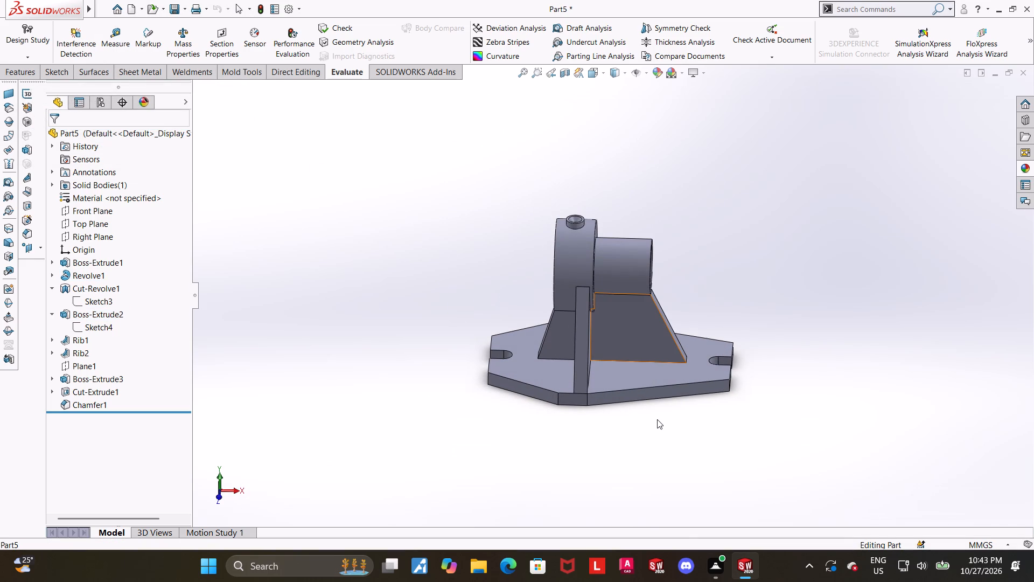
middle_click_drag(659, 352, 668, 442)
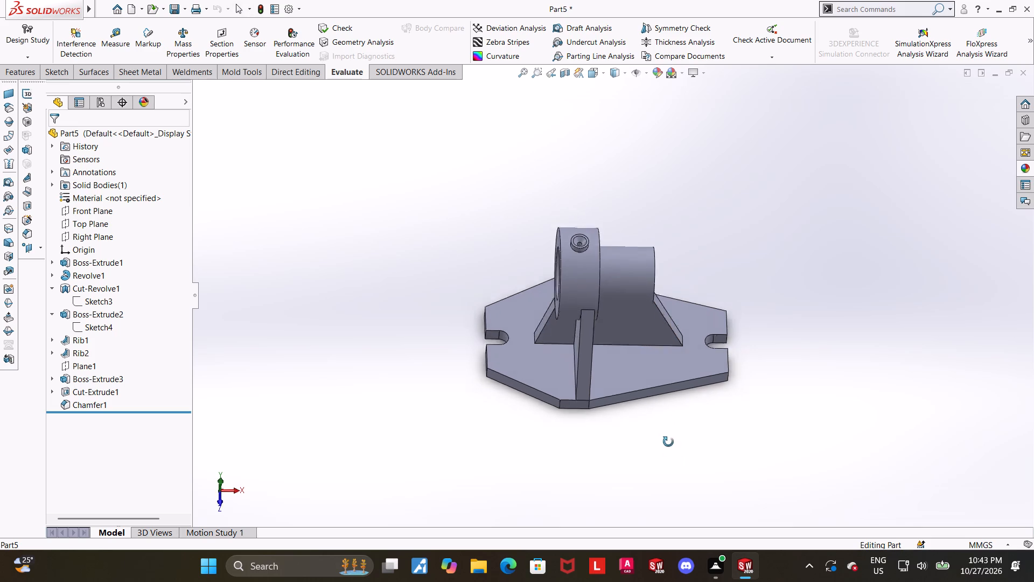
middle_click_drag(668, 442, 669, 450)
left_click(586, 77)
left_click(515, 303)
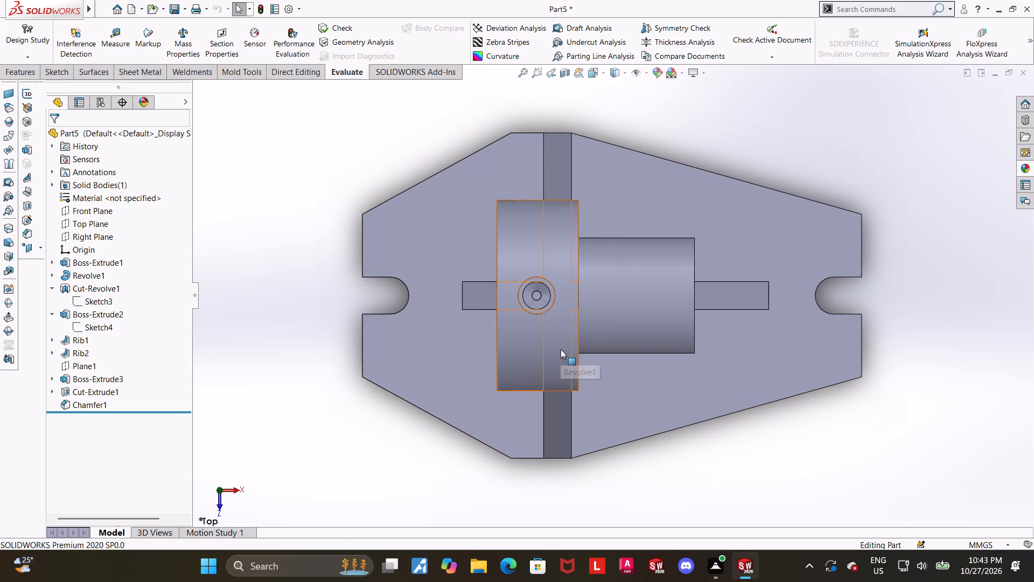
scroll(606, 329, "up", 1)
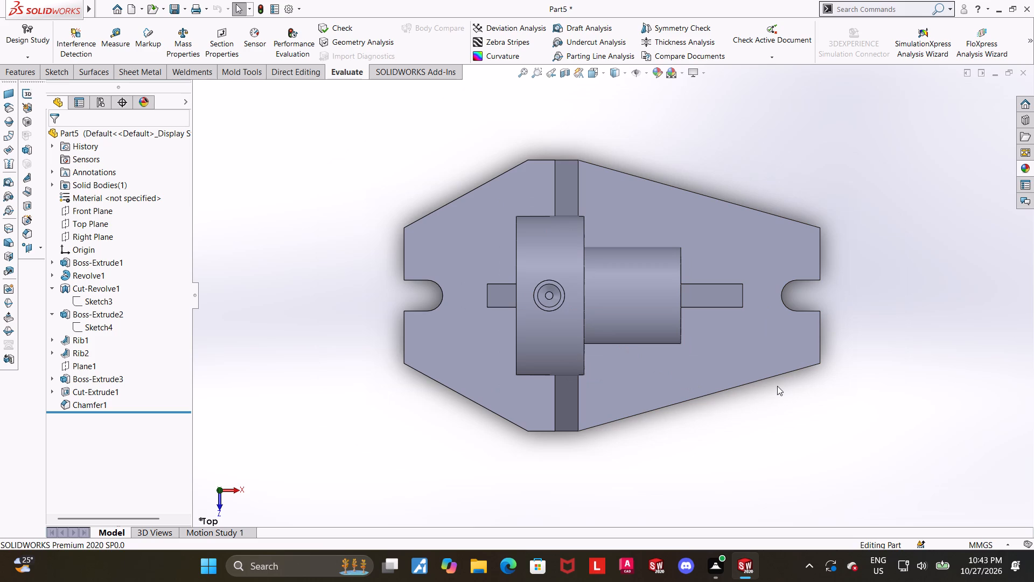
left_click(775, 444)
scroll(775, 442, "up", 1)
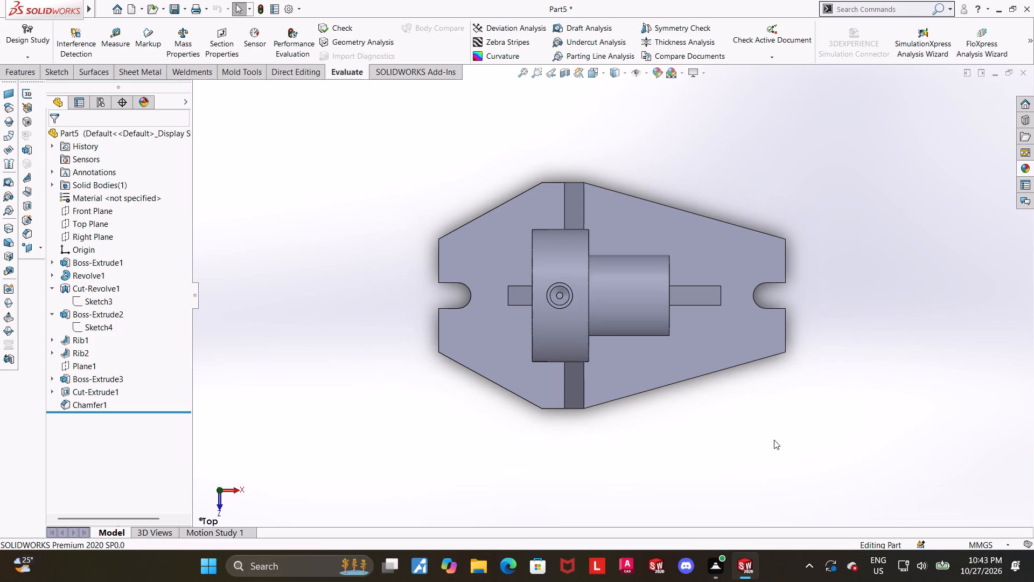
scroll(605, 367, "down", 1)
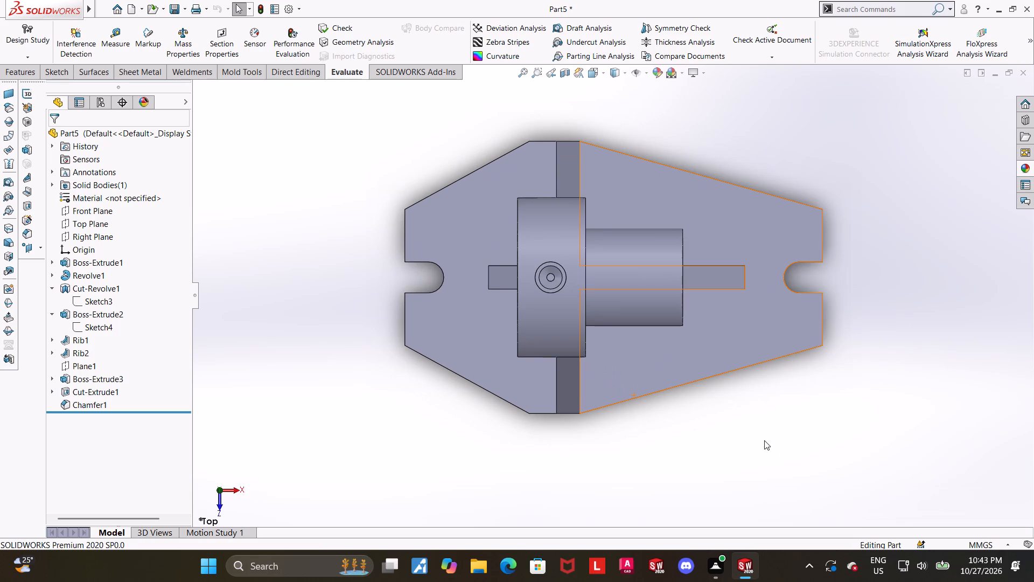
scroll(626, 217, "down", 1)
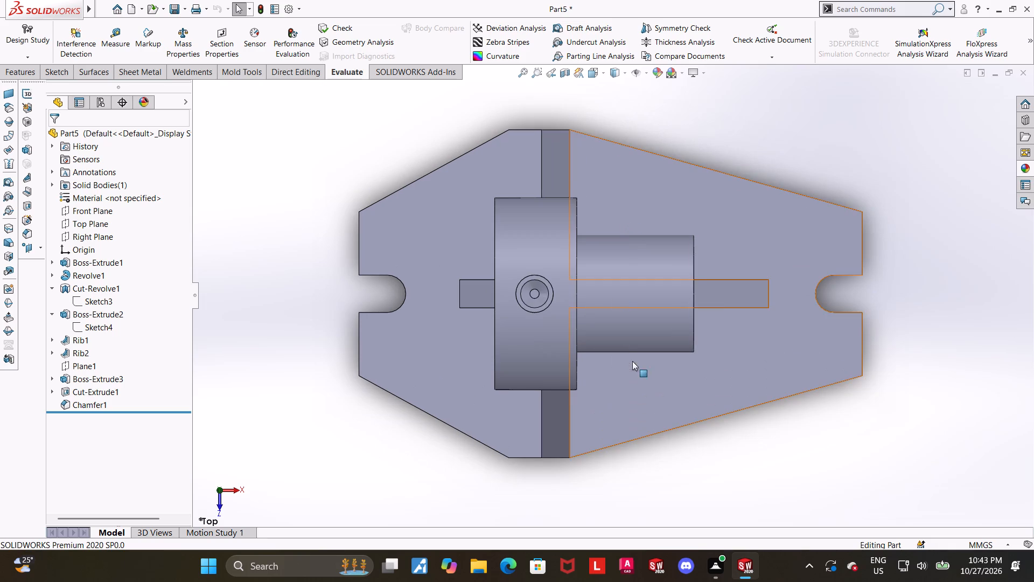
scroll(655, 365, "up", 1)
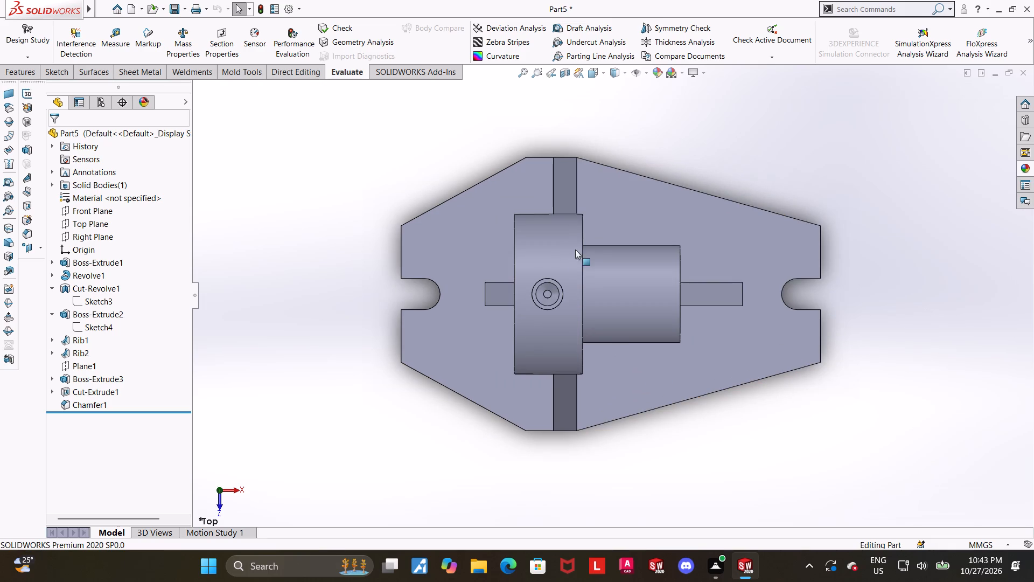
scroll(626, 378, "up", 2)
Inspect the part in the Front view and measure the transverse rib's top edge and its distance to the plate's top face.
middle_click_drag(652, 408, 632, 225)
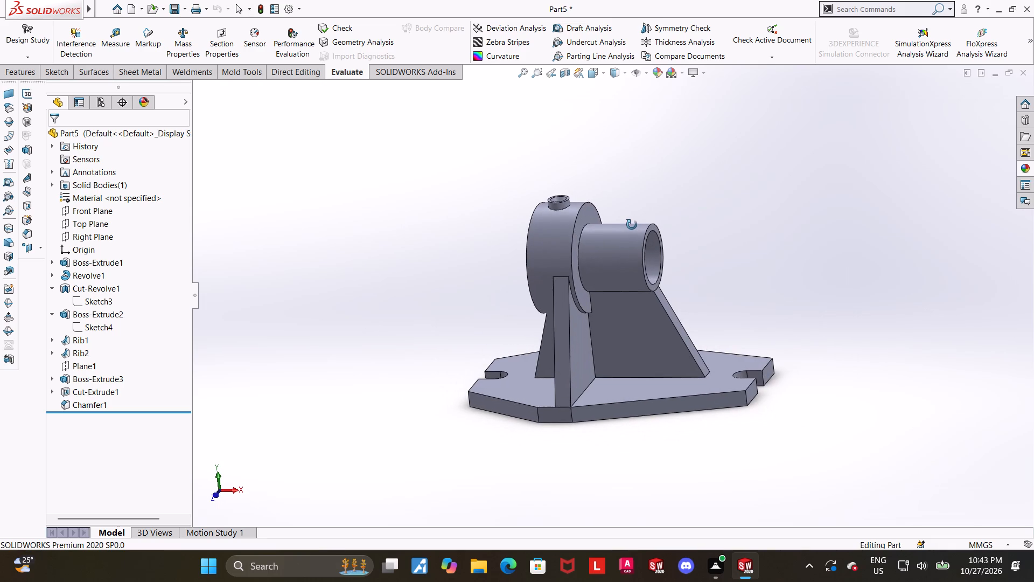
middle_click_drag(632, 225, 646, 181)
left_click(595, 74)
left_click(470, 358)
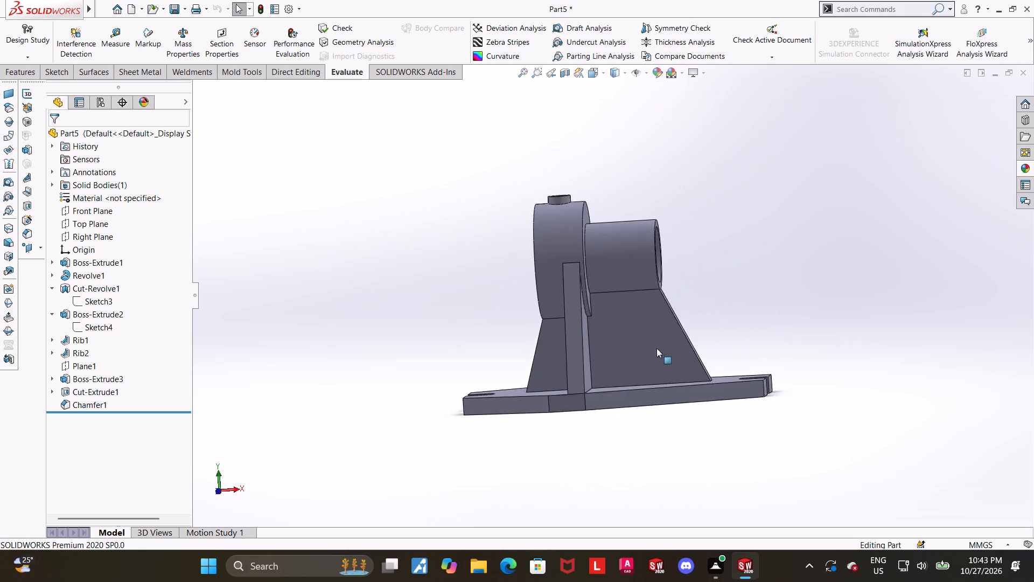
scroll(585, 202, "down", 1)
scroll(588, 230, "up", 2)
scroll(575, 344, "up", 1)
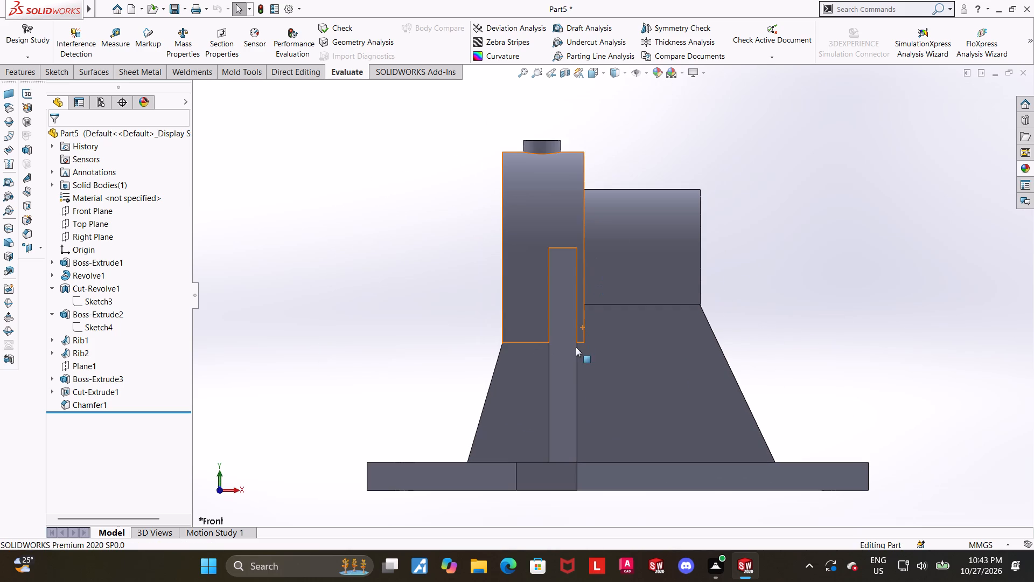
left_click(809, 330)
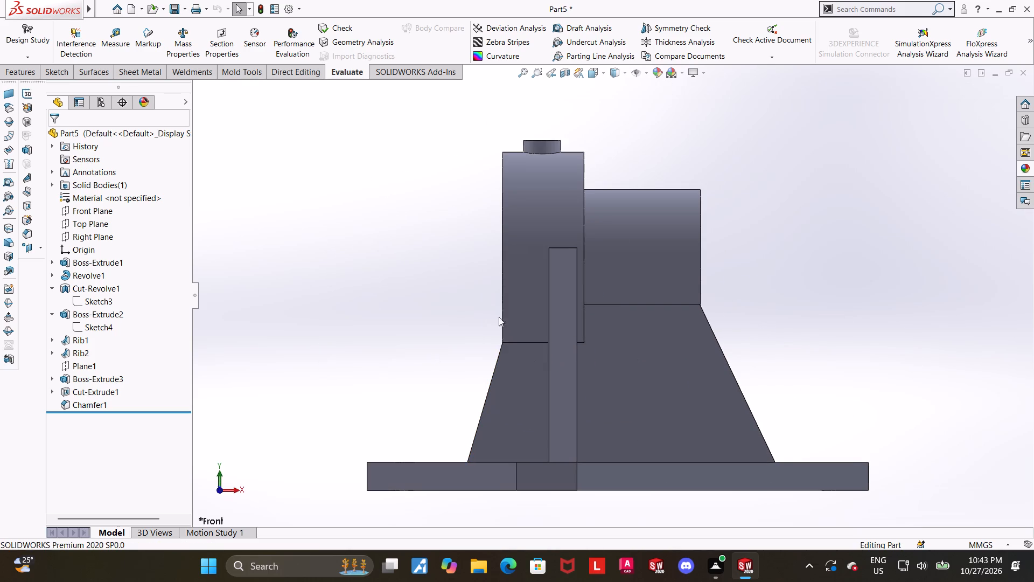
left_click(127, 43)
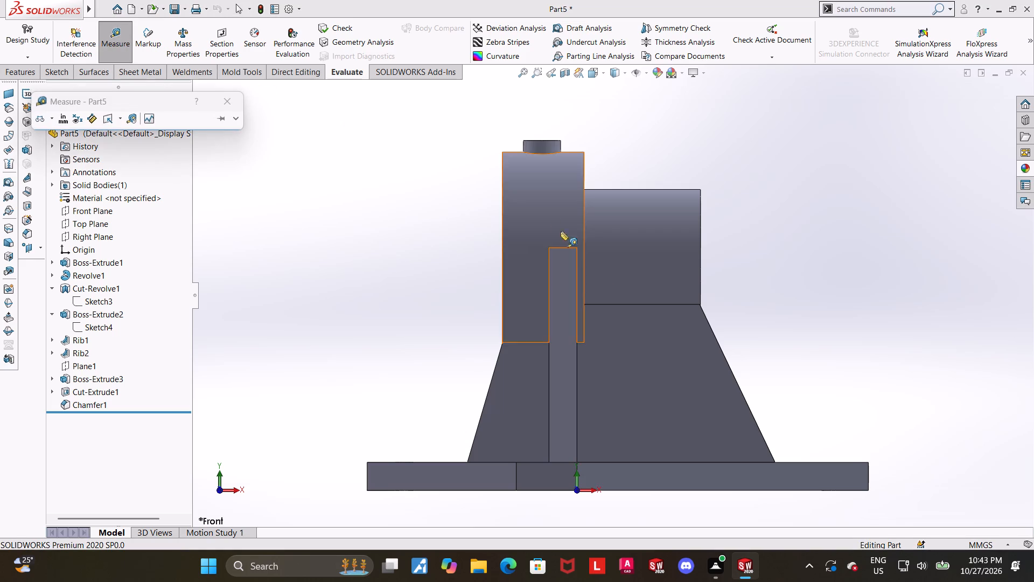
left_click(564, 246)
middle_click_drag(634, 278, 637, 345)
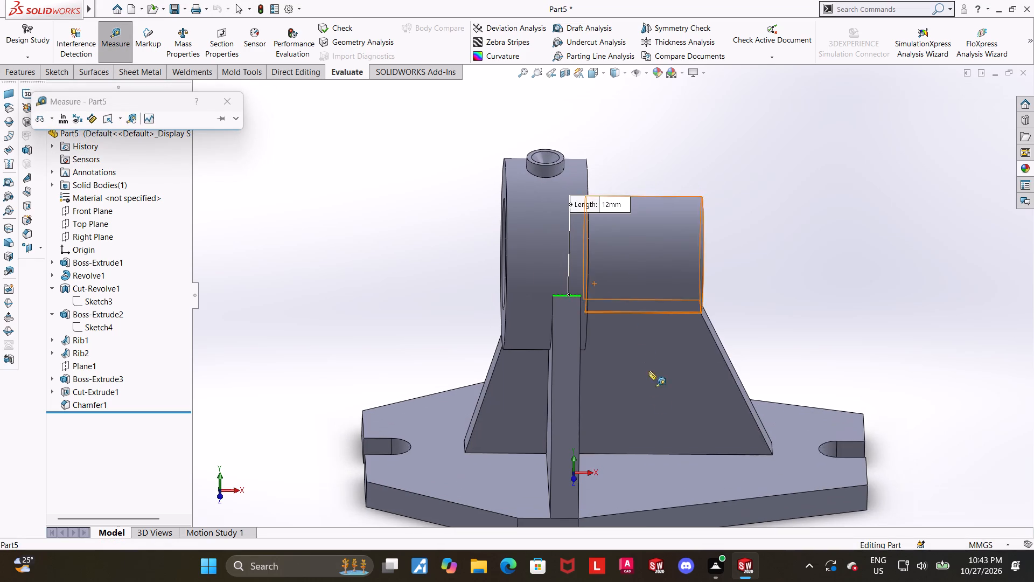
left_click(653, 477)
scroll(684, 451, "up", 3)
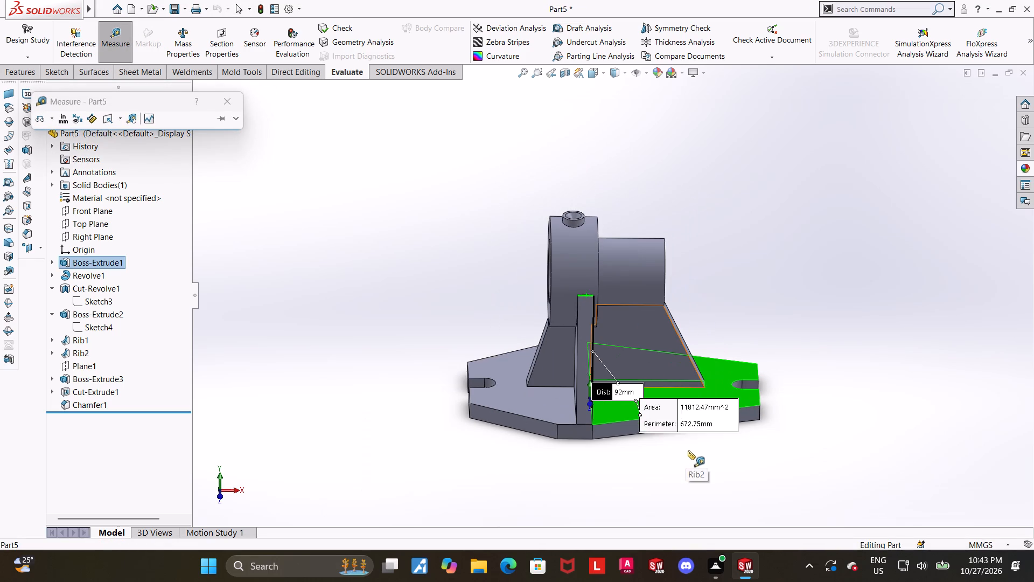
key("Escape")
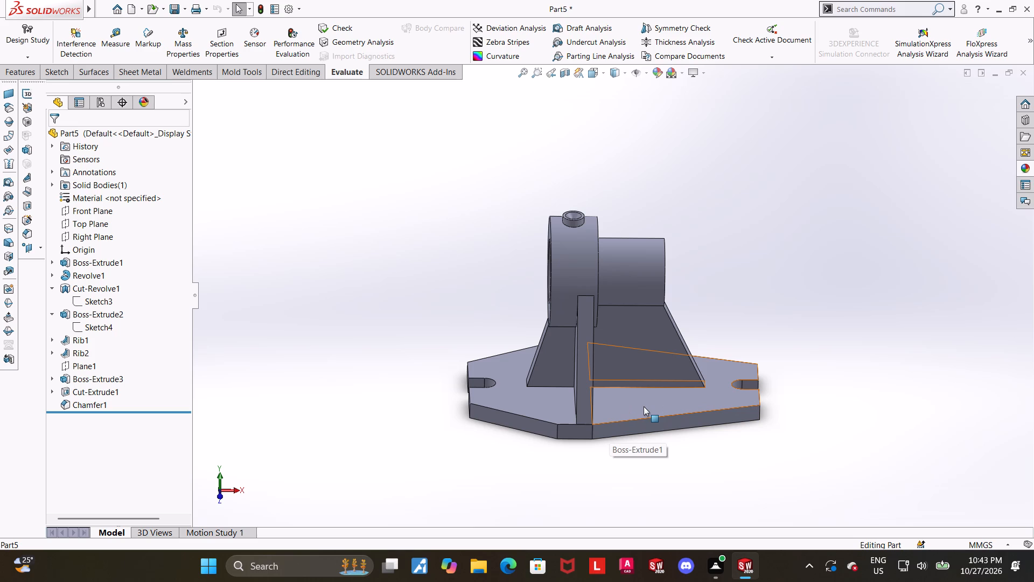
Show the part in the Top view and open the cylindrical boss's circle sketch for editing.
middle_click_drag(660, 345, 658, 470)
left_click(599, 68)
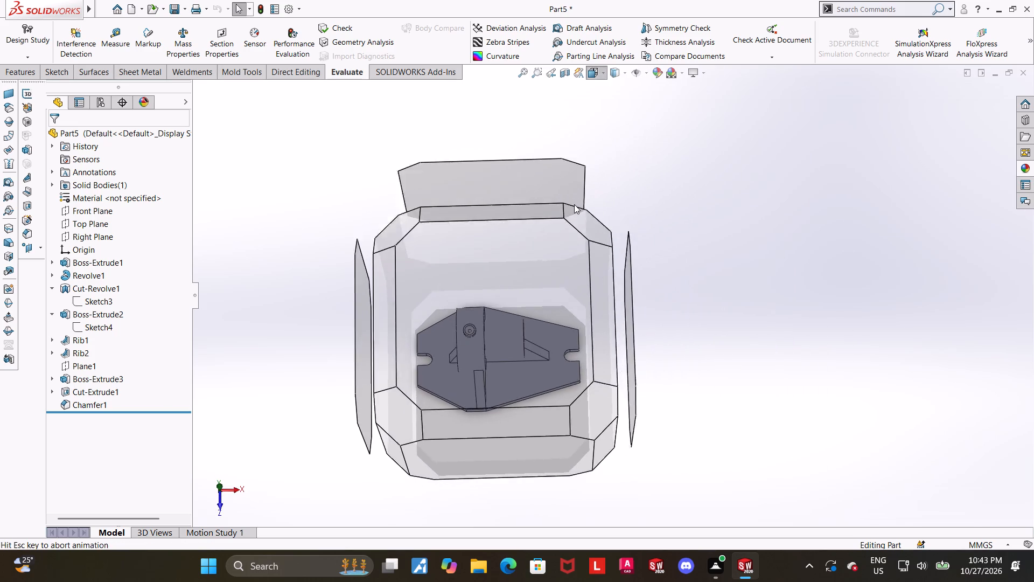
left_click(486, 317)
left_click(751, 447)
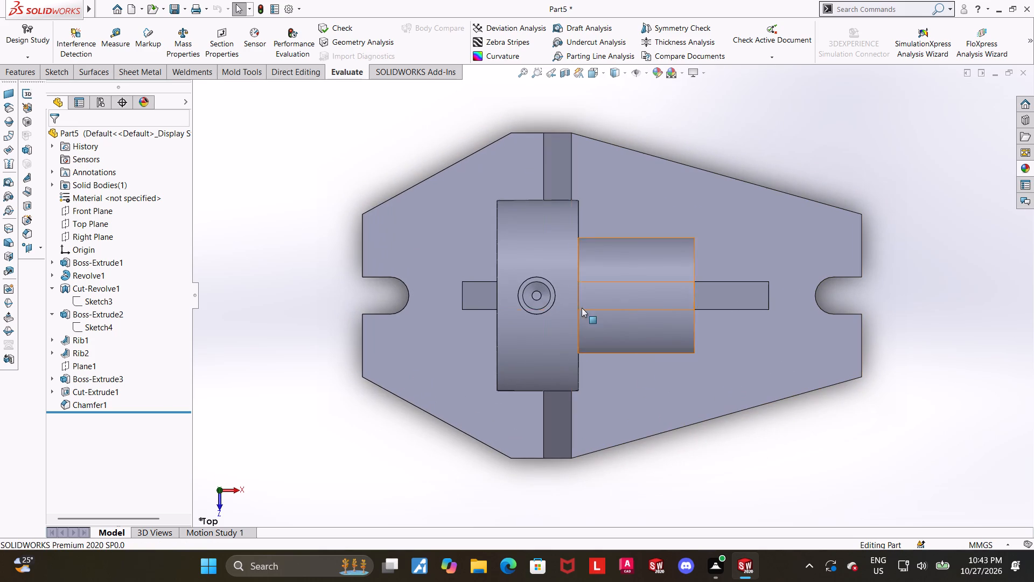
left_click(76, 378)
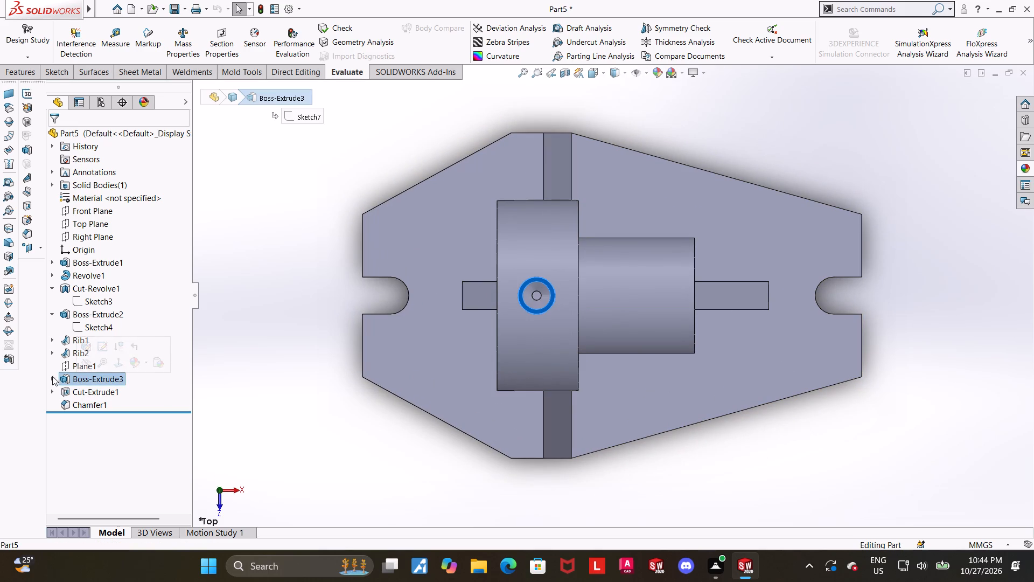
left_click(53, 378)
left_click(84, 389)
left_click(90, 349)
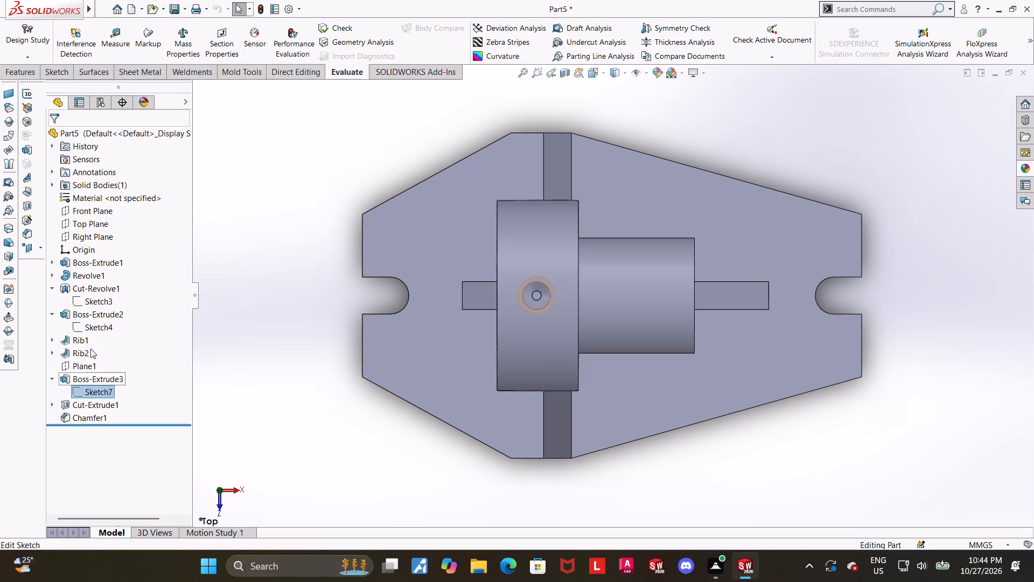
left_click(100, 391)
left_click(109, 360)
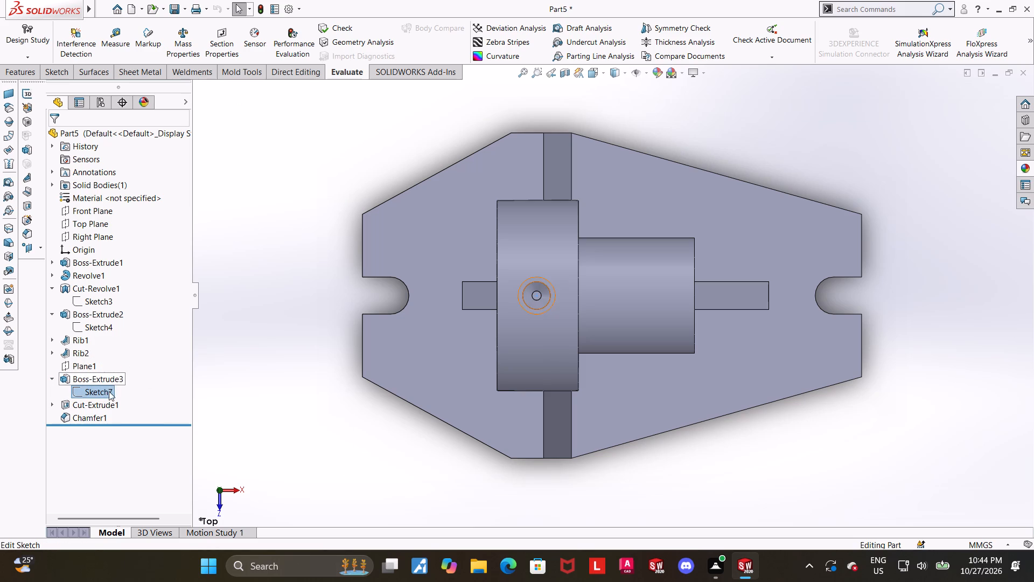
left_click(109, 391)
left_click(116, 362)
left_click(365, 383)
left_click(95, 395)
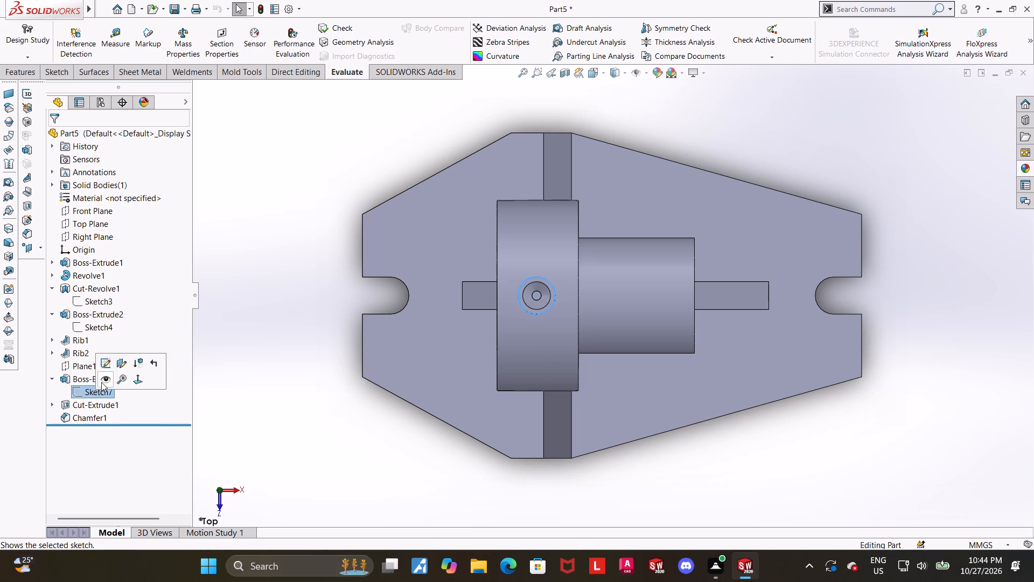
left_click(104, 359)
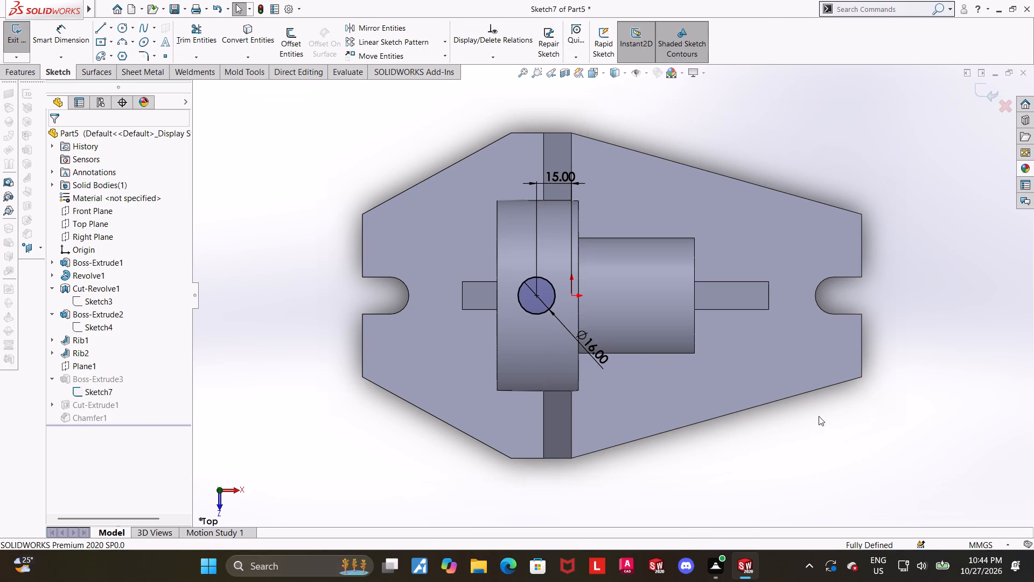
Delete the 15 mm horizontal dimension between the boss circle's centre and the origin.
left_click(819, 417)
scroll(589, 206, "down", 1)
right_click(557, 176)
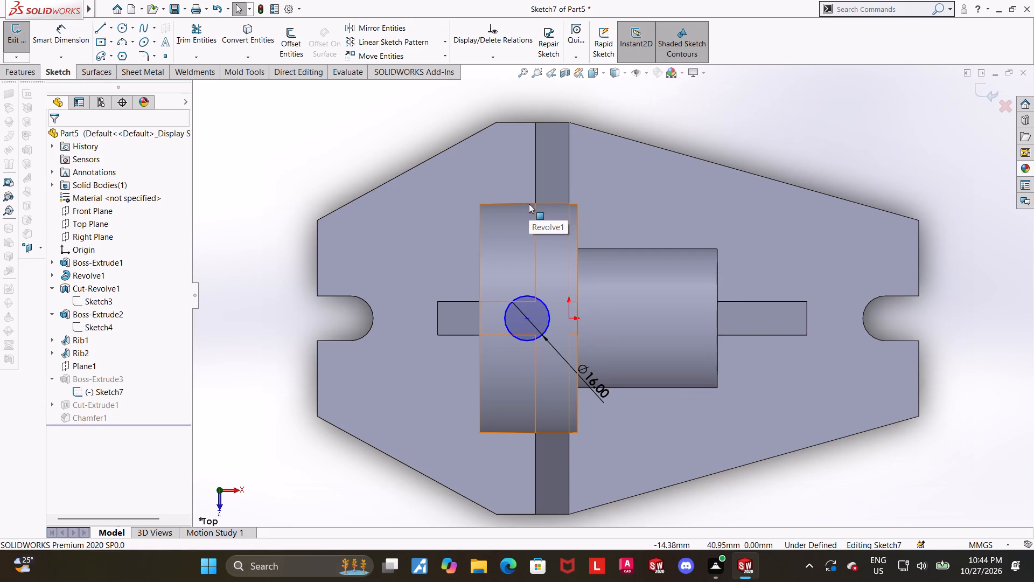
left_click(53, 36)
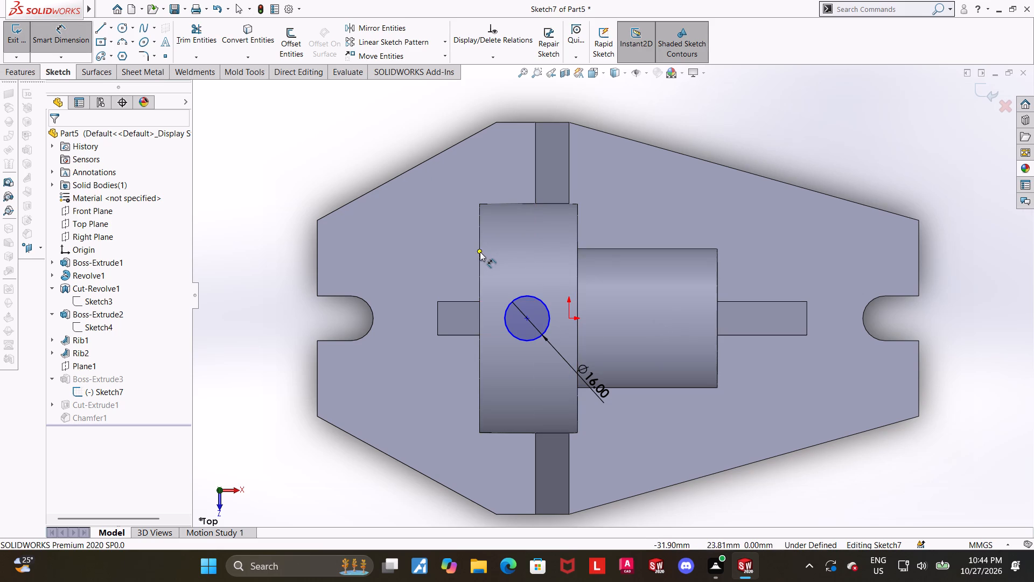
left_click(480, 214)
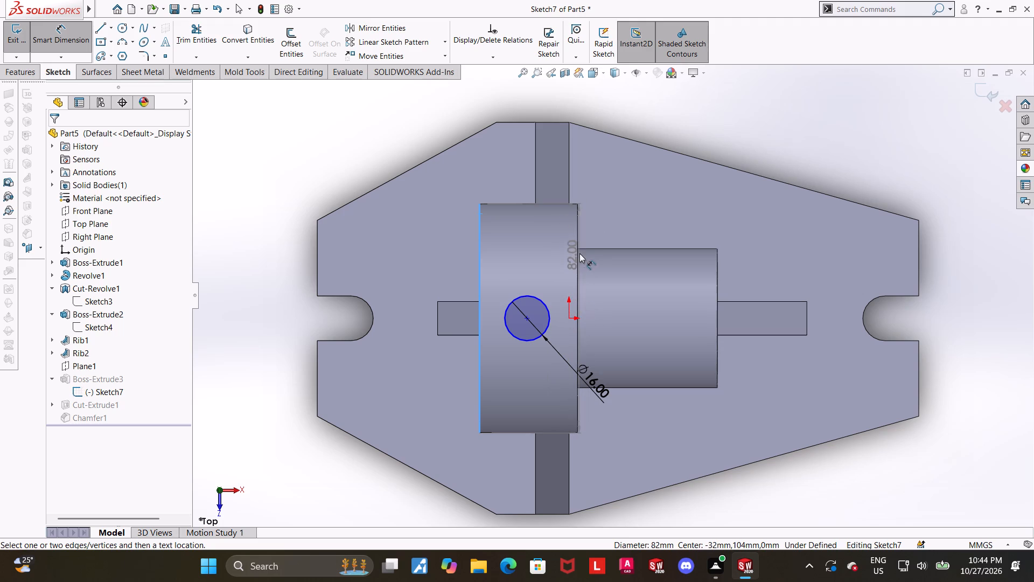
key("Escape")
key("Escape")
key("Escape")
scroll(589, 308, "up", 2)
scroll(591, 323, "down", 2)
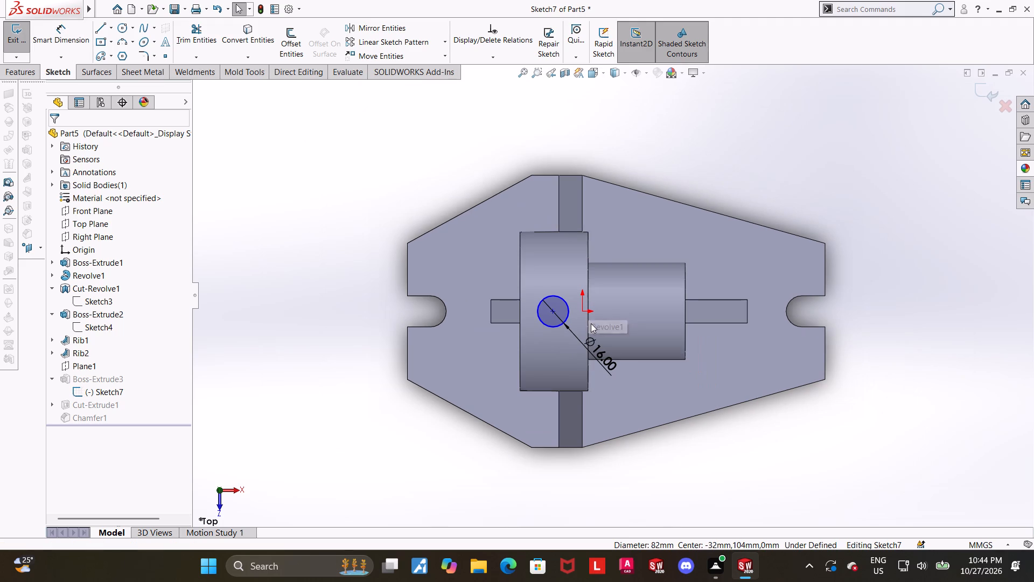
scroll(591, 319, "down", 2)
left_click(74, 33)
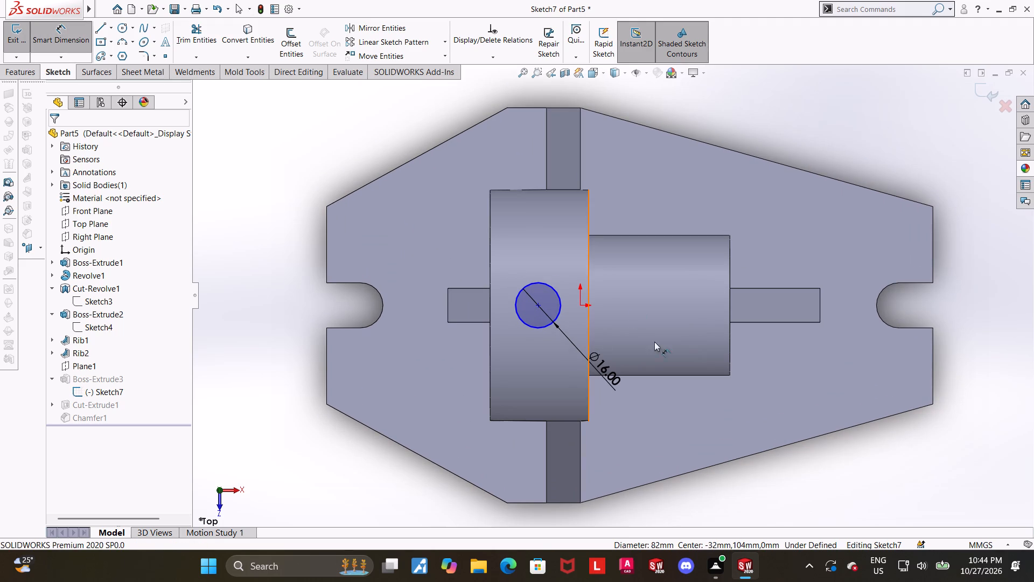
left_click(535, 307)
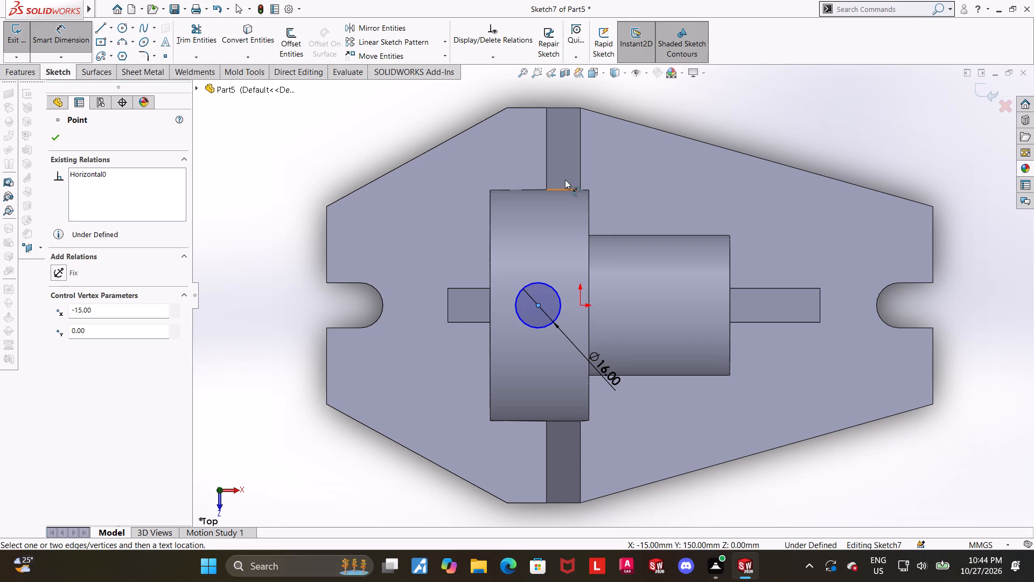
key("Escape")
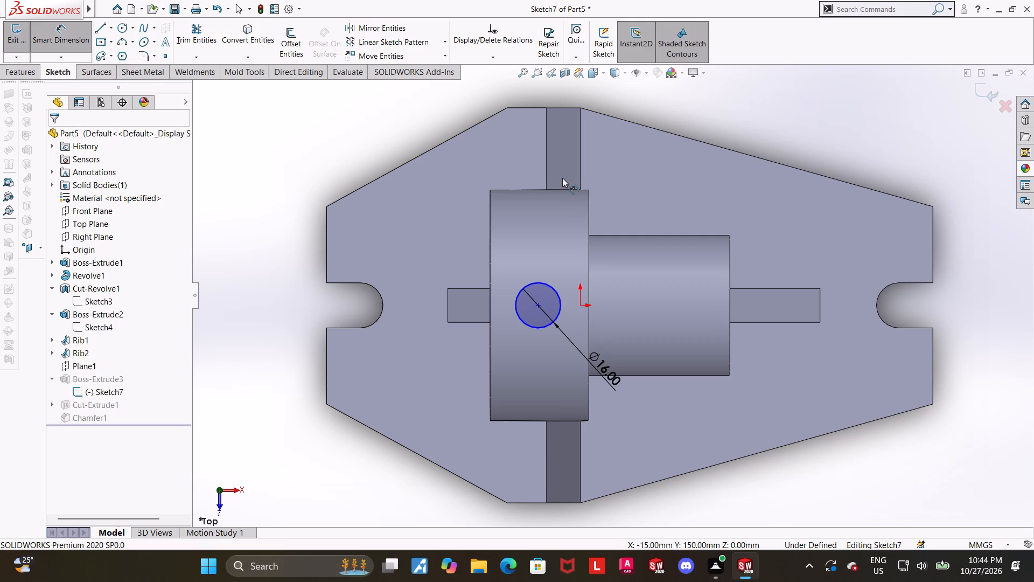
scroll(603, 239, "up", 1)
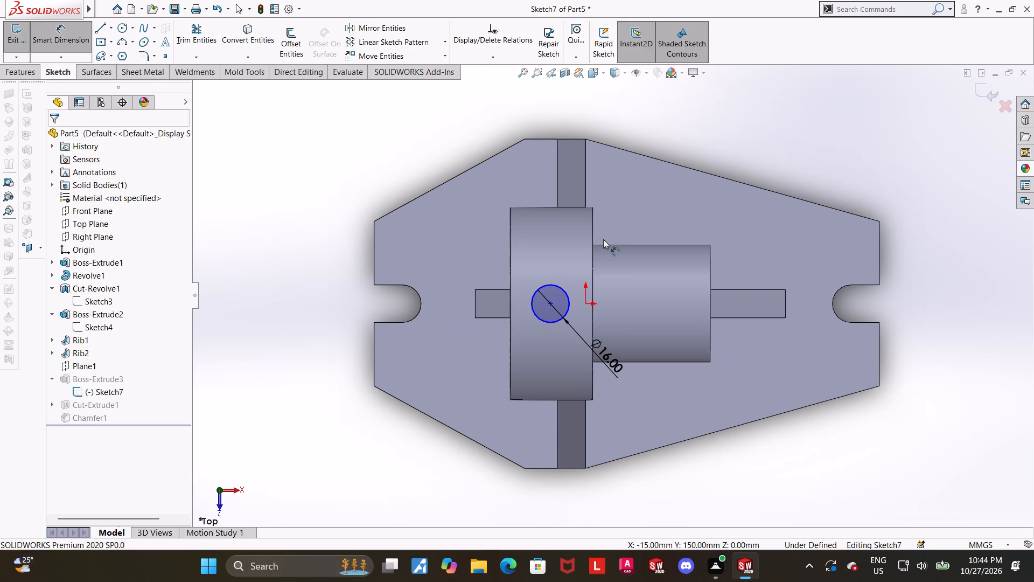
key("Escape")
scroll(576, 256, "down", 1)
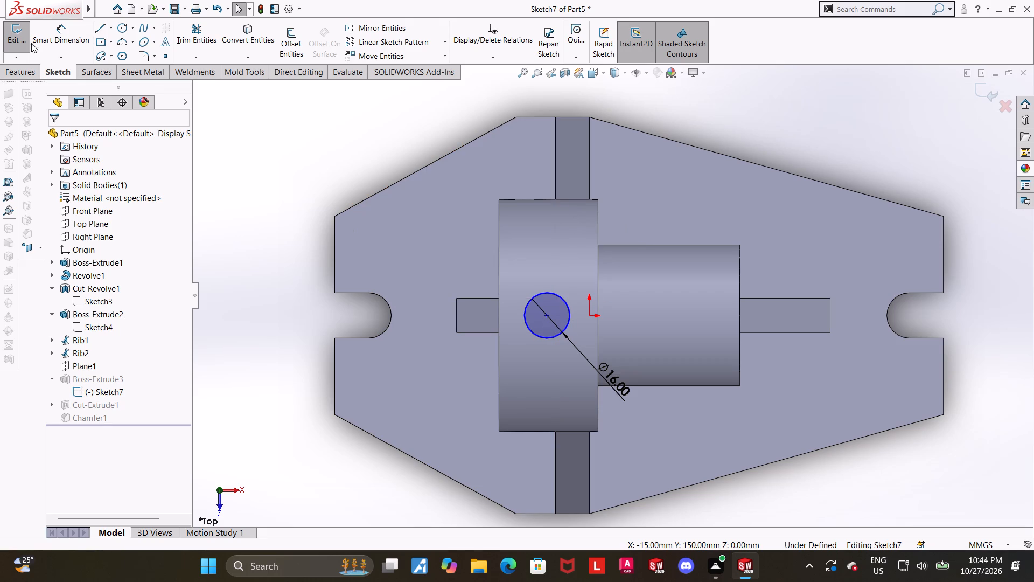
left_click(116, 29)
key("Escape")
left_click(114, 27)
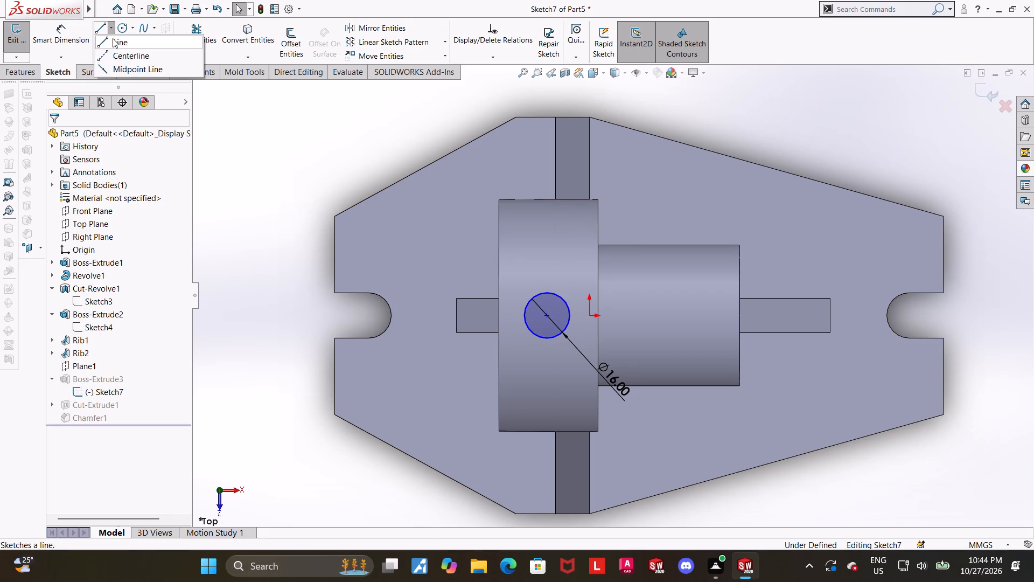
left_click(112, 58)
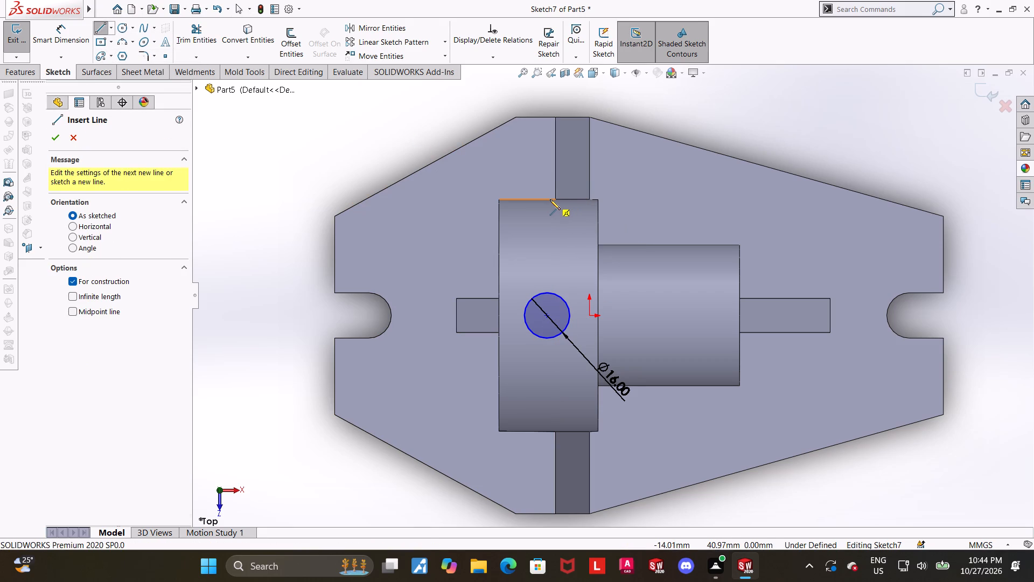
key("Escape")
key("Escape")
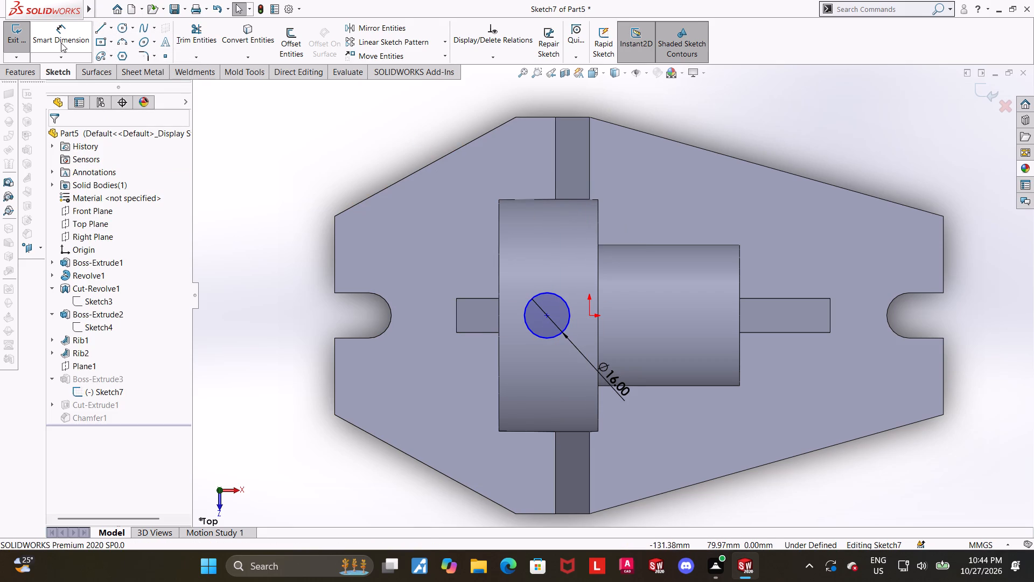
Dimension the boss circle's centre 35/2 (17.5 mm) from the larger cylinder's shoulder edge and finish the sketch.
left_click(61, 43)
left_click(597, 322)
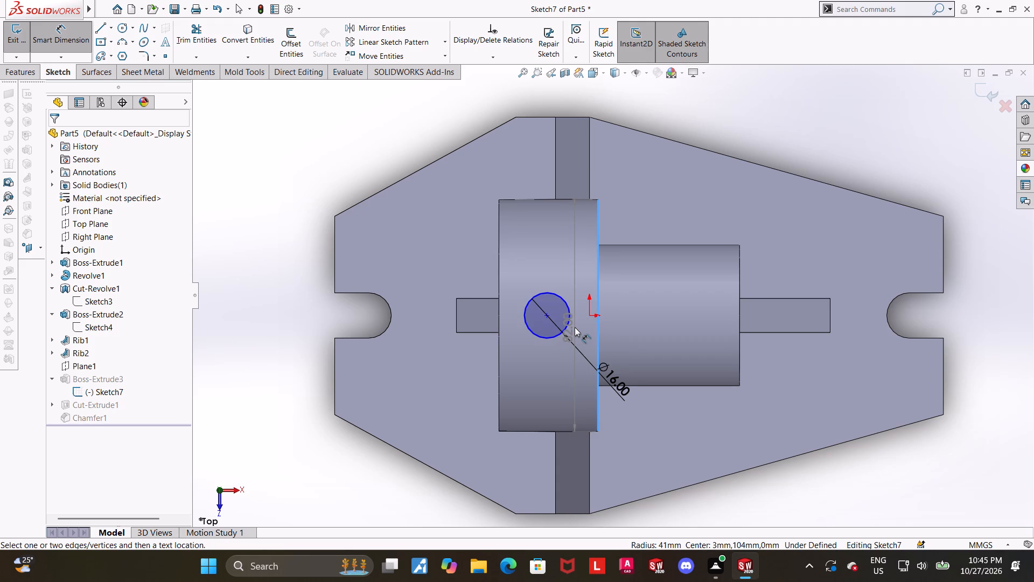
left_click(547, 318)
left_click(558, 164)
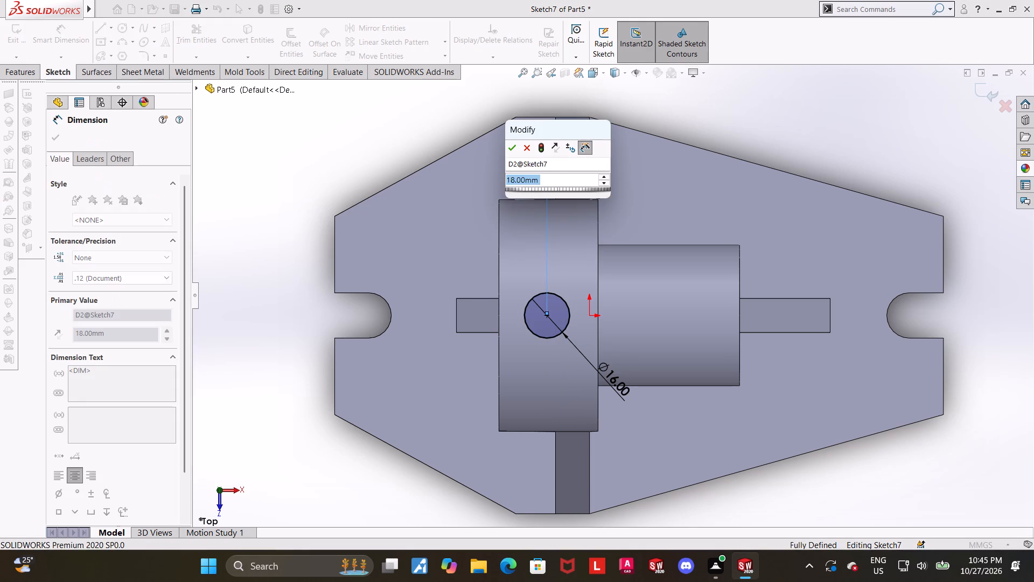
type("35/2")
key("Return")
key("Escape")
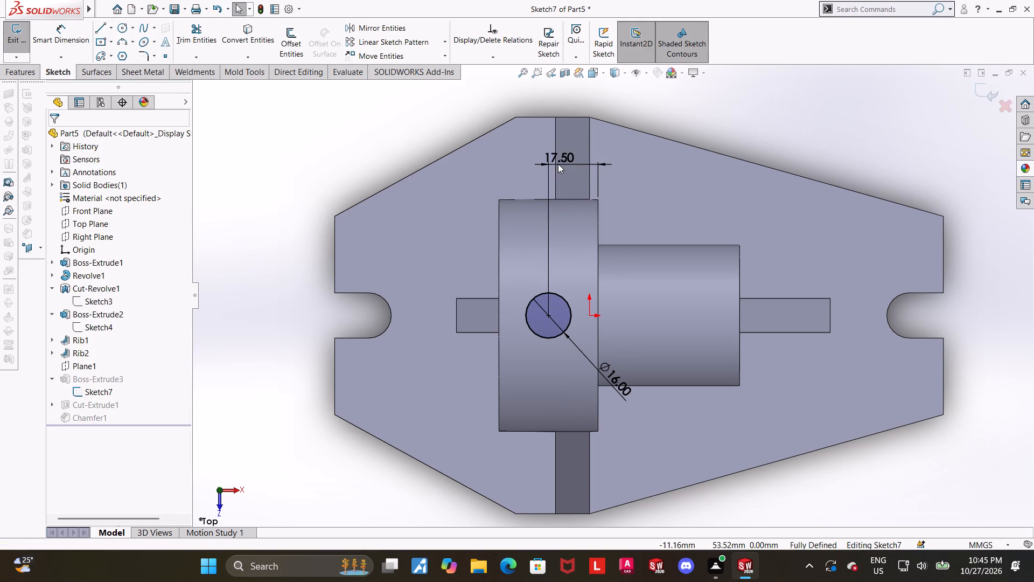
scroll(744, 199, "up", 1)
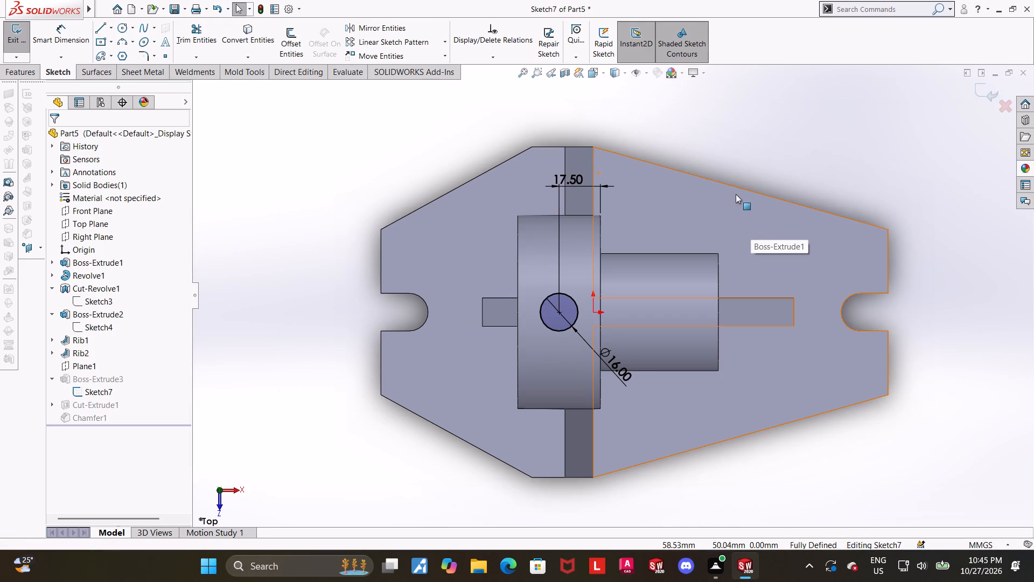
scroll(728, 220, "down", 1)
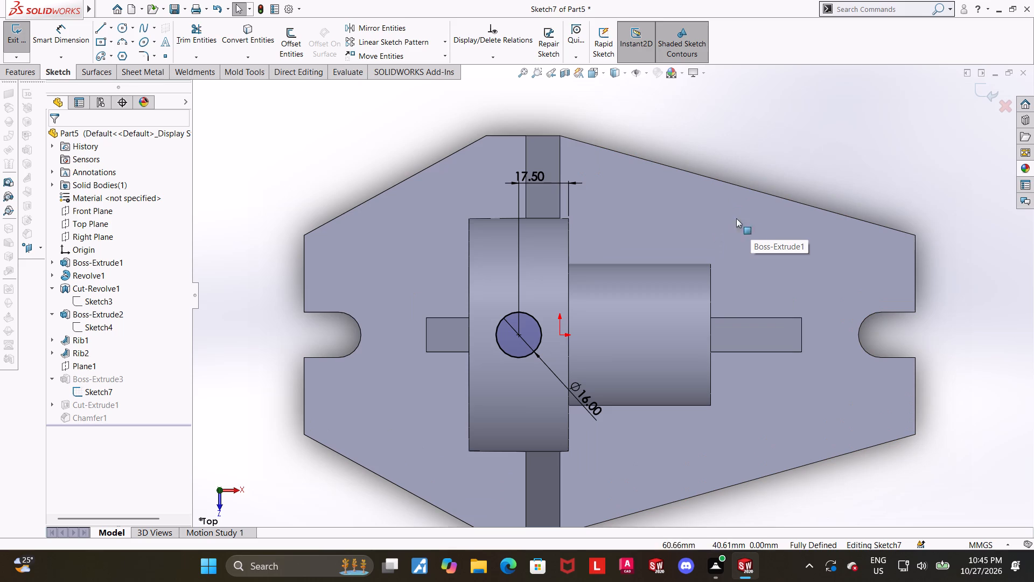
scroll(752, 218, "up", 2)
left_click(978, 91)
scroll(920, 225, "up", 1)
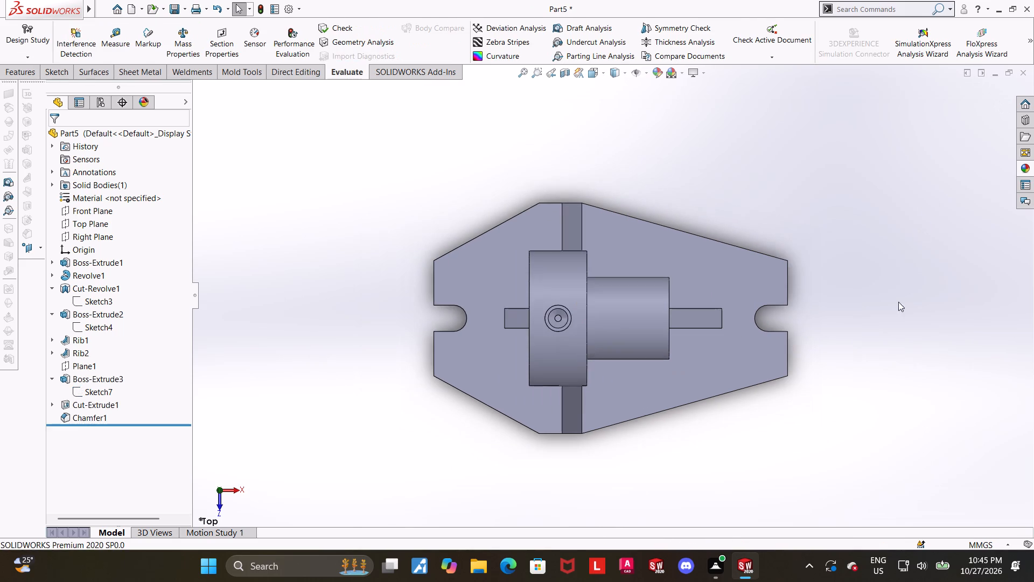
Show the part in the Front view with hidden lines visible and examine the boss hole and cylinder bores.
middle_click_drag(870, 387, 868, 206)
scroll(809, 219, "up", 2)
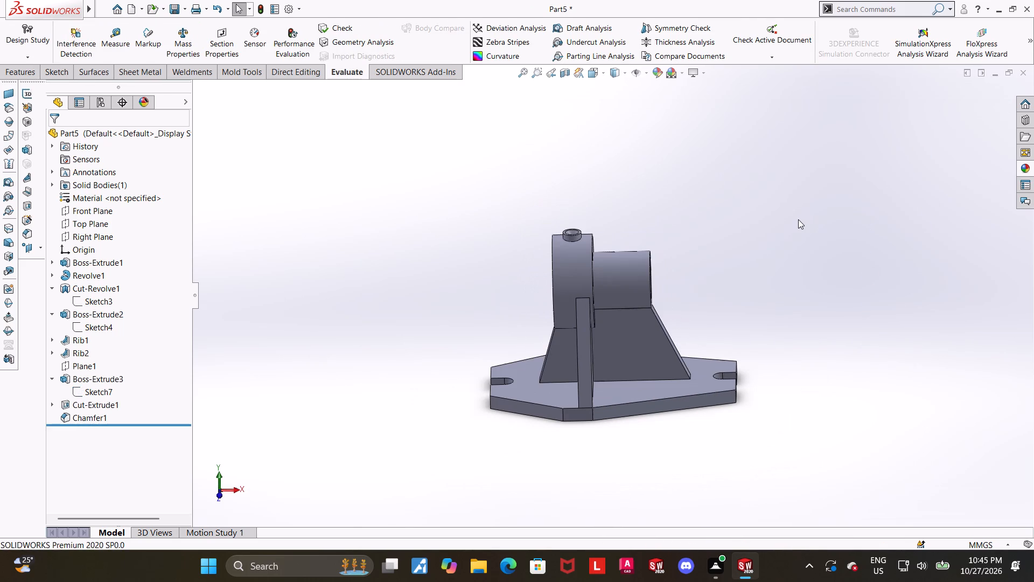
left_click(595, 66)
left_click(514, 338)
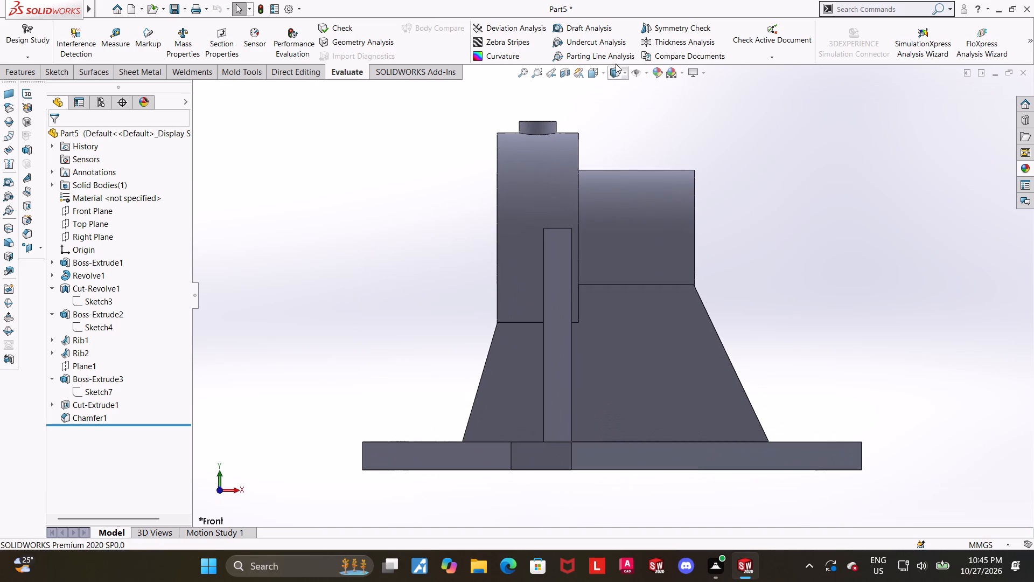
left_click(616, 63)
left_click(611, 73)
left_click(619, 135)
scroll(799, 197, "up", 2)
scroll(624, 172, "down", 2)
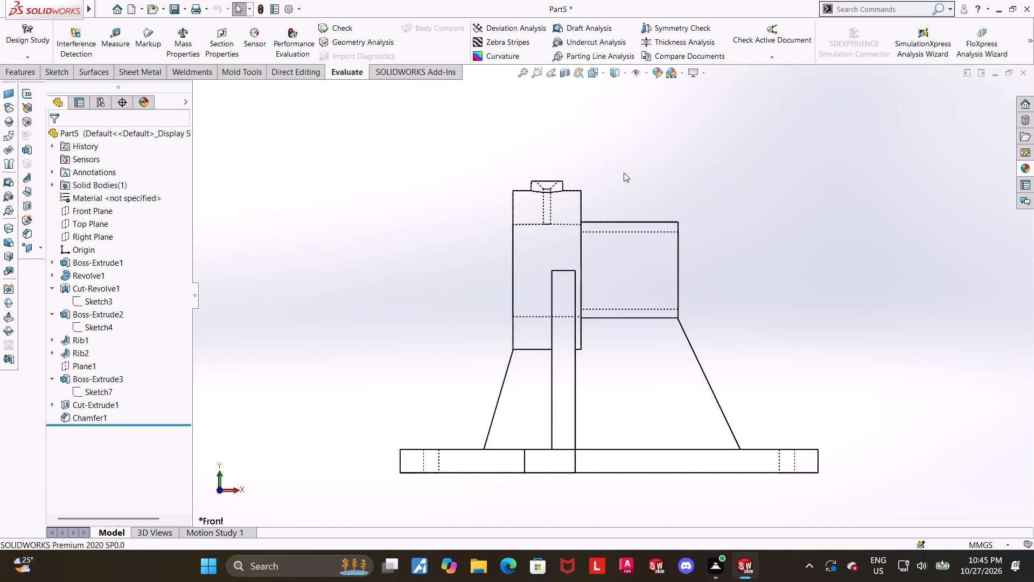
scroll(562, 265, "down", 1)
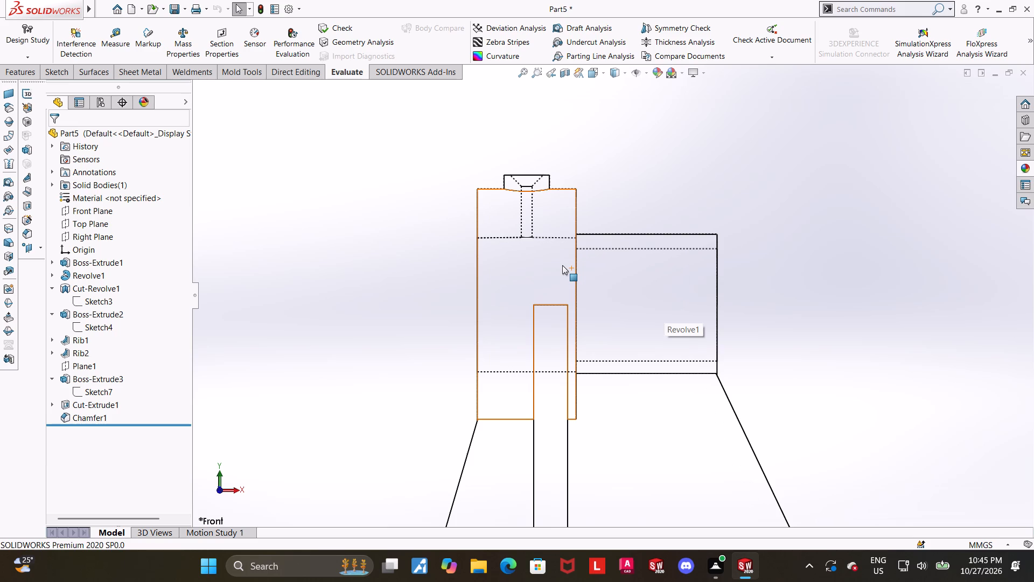
scroll(841, 261, "up", 1)
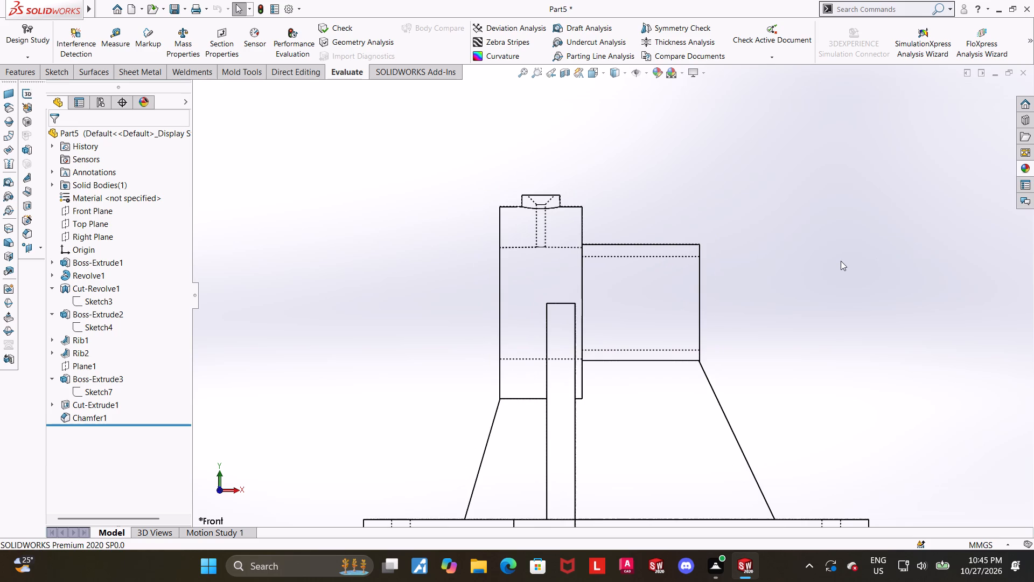
scroll(828, 258, "up", 2)
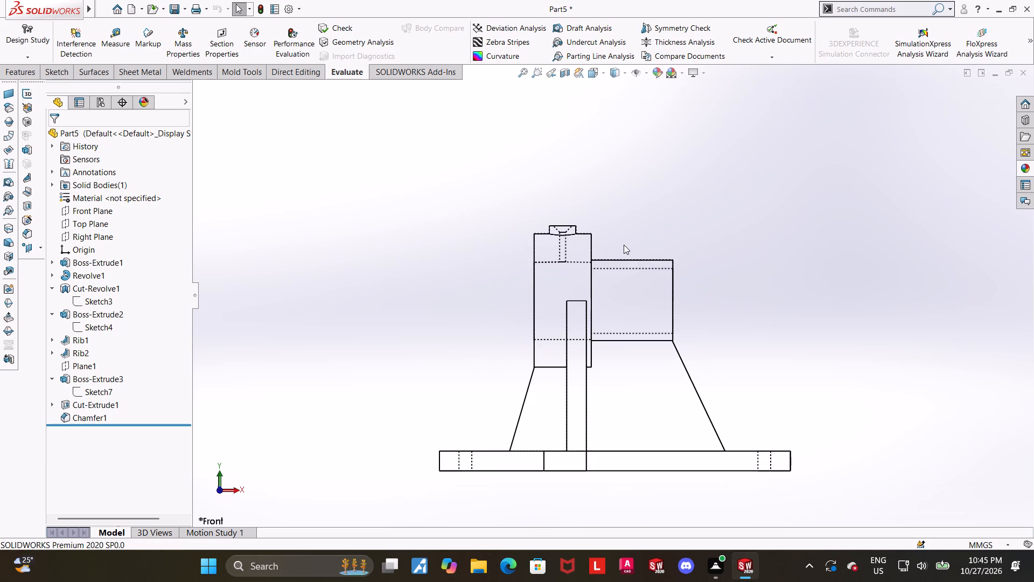
Measure the cylindrical boss's top ring face together with the curved edge where the boss meets the larger cylinder.
scroll(624, 245, "down", 1)
scroll(605, 204, "down", 3)
middle_click_drag(604, 205, 608, 283)
scroll(600, 271, "down", 3)
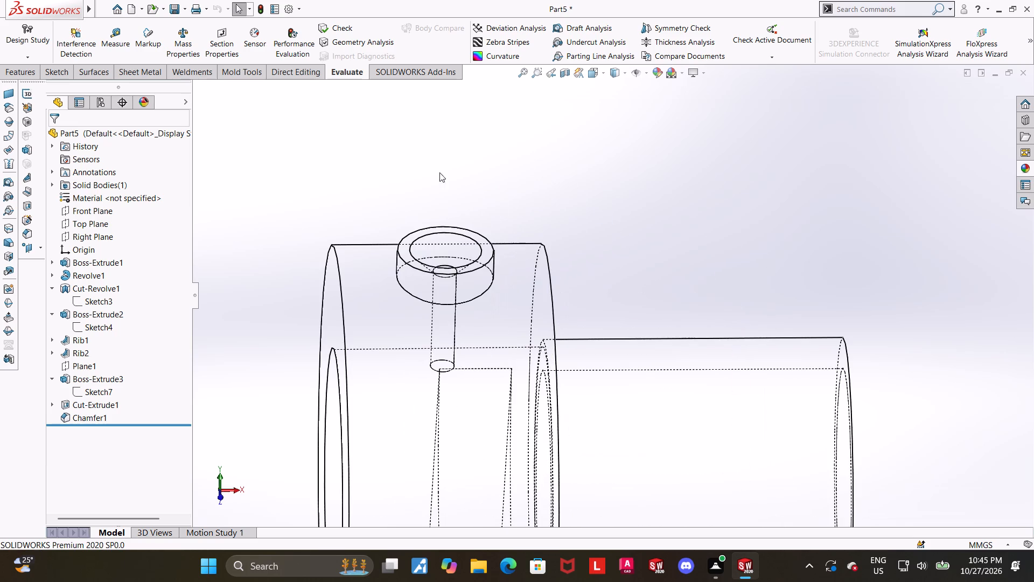
left_click(121, 34)
left_click(485, 254)
middle_click_drag(529, 272, 513, 272)
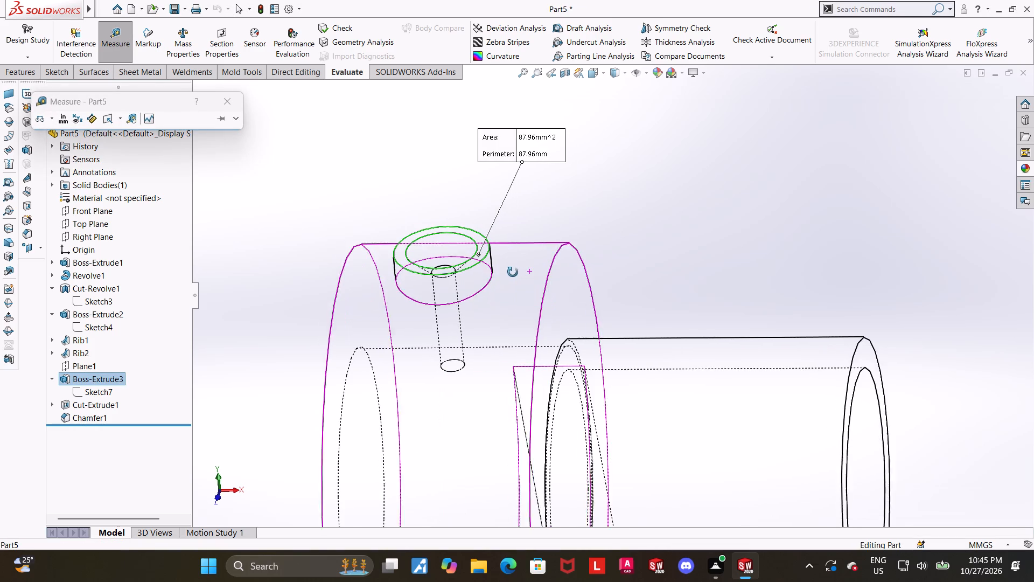
middle_click_drag(513, 272, 513, 271)
left_click(492, 272)
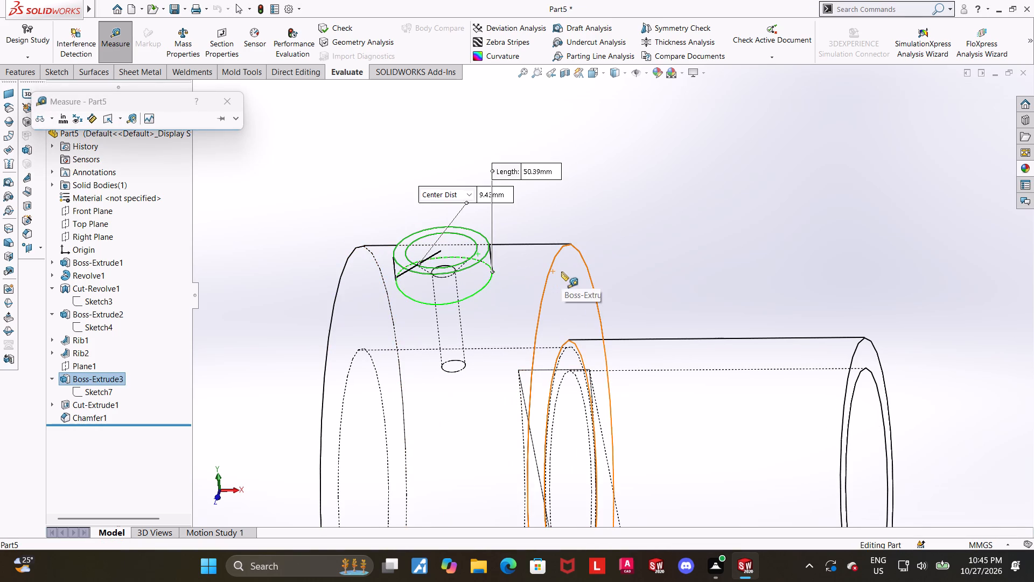
scroll(722, 269, "up", 2)
key("Escape")
key("Escape")
scroll(722, 269, "up", 3)
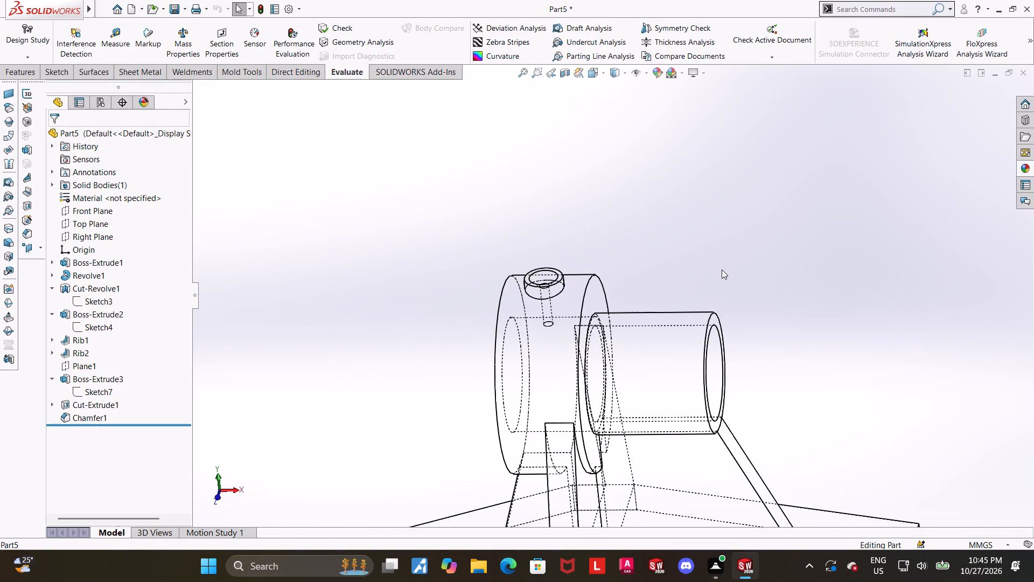
Measure the bore diameter of the smaller cylinder.
middle_click_drag(737, 295, 729, 234)
scroll(736, 254, "up", 1)
middle_click(736, 254)
scroll(761, 306, "up", 3)
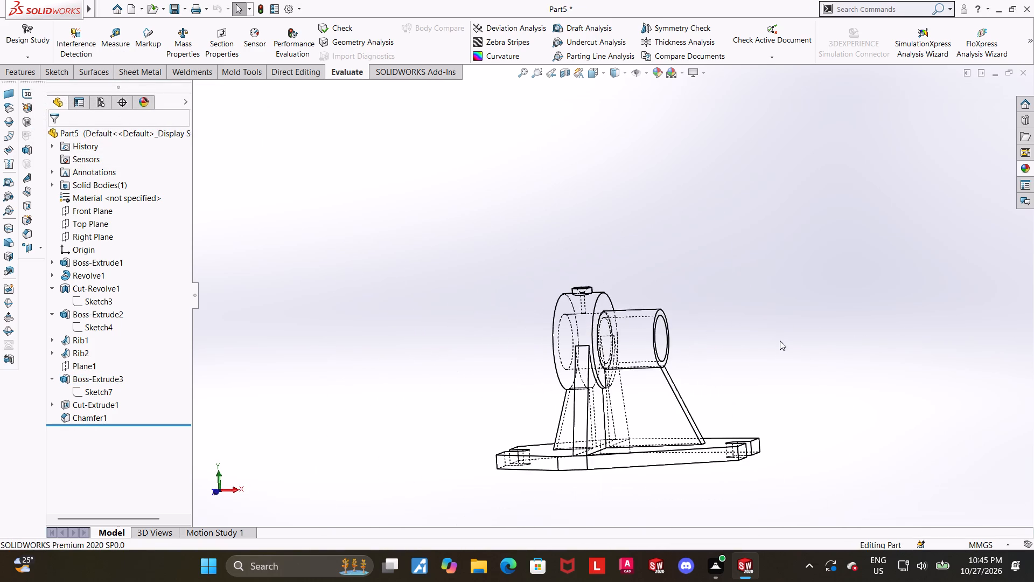
scroll(740, 351, "down", 2)
middle_click_drag(725, 355, 726, 398)
left_click(125, 30)
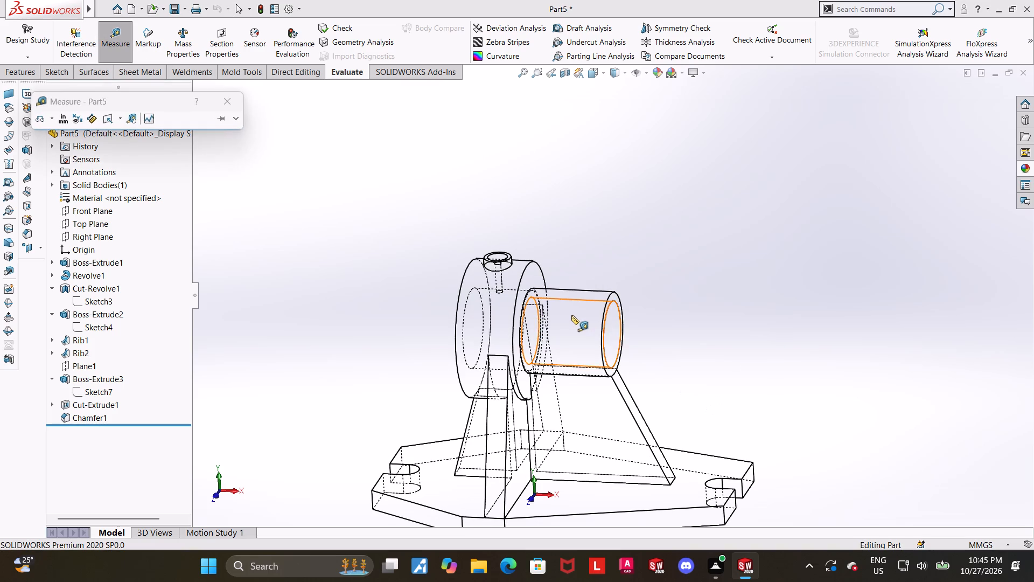
left_click(571, 315)
key("Escape")
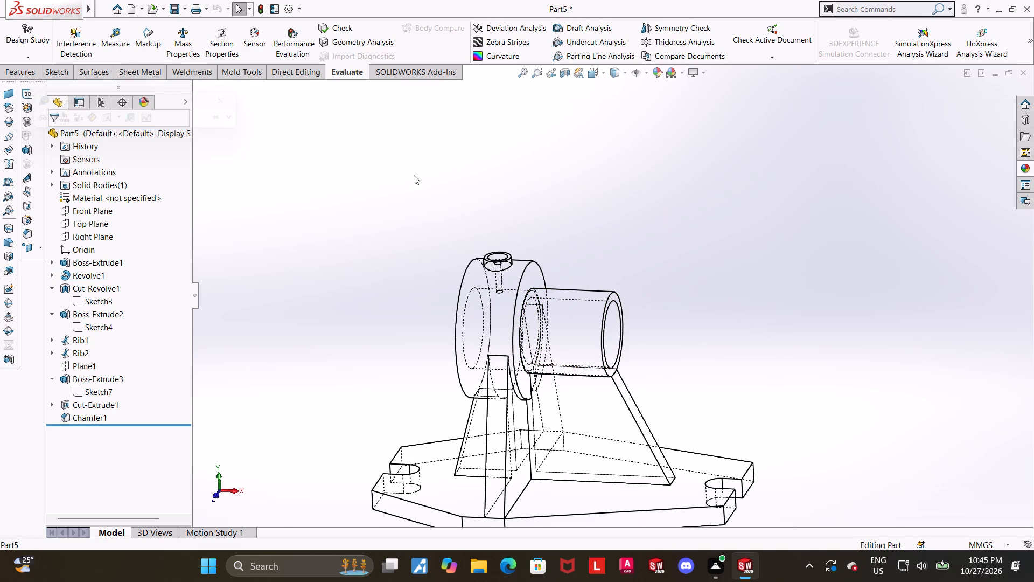
left_click(116, 37)
middle_click_drag(738, 417, 728, 411)
left_click(611, 320)
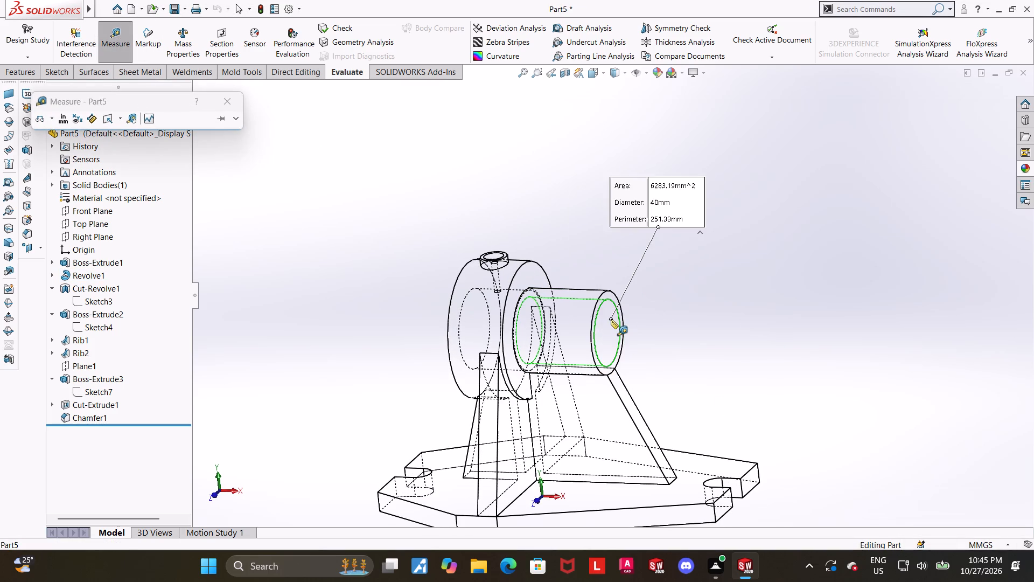
key("Escape")
Measure the base plate's thickness between its top and bottom faces.
scroll(662, 354, "up", 3)
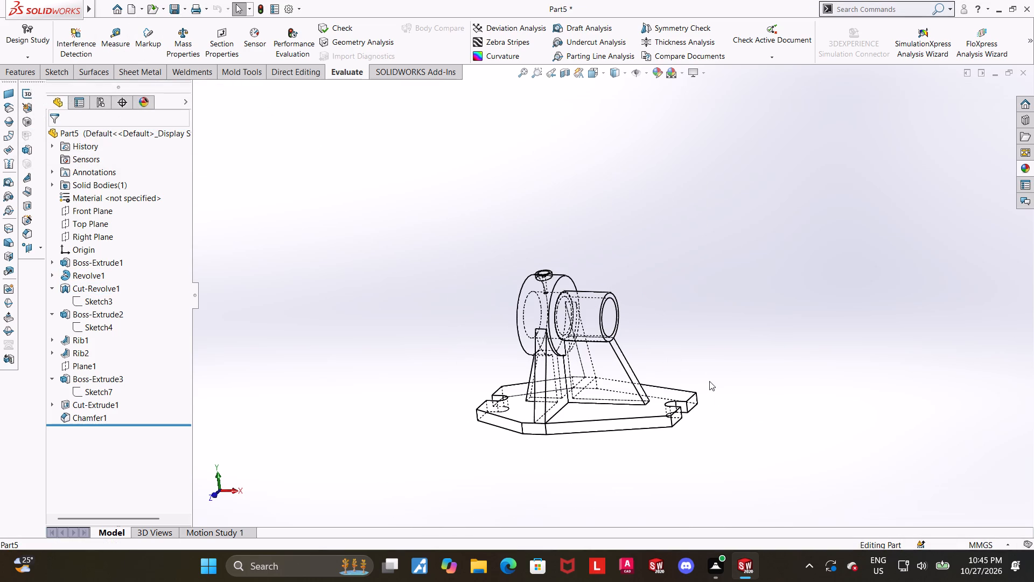
scroll(708, 447, "down", 2)
left_click(109, 38)
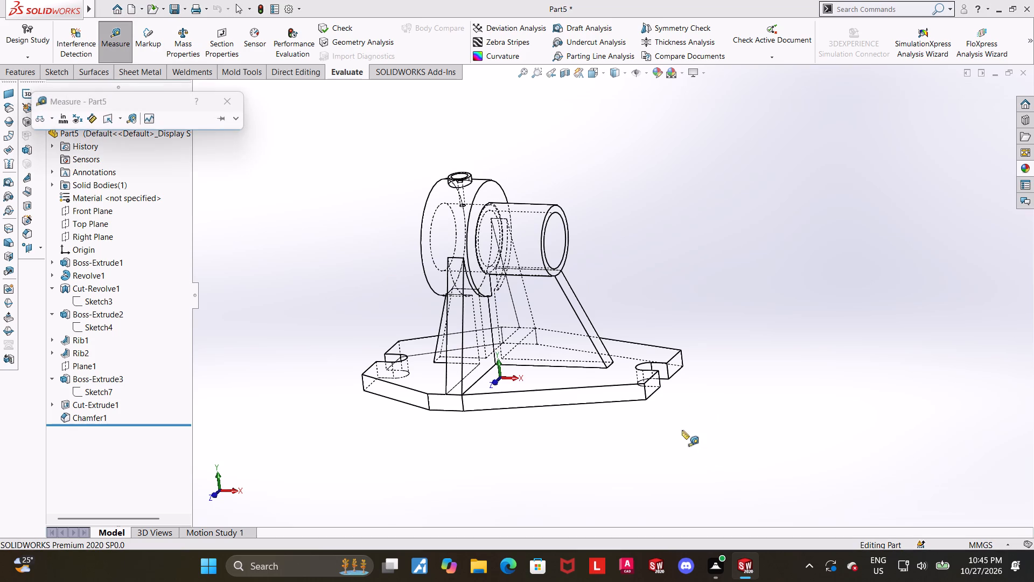
left_click(625, 365)
middle_click_drag(635, 407, 636, 346)
middle_click_drag(590, 379, 596, 278)
left_click(598, 356)
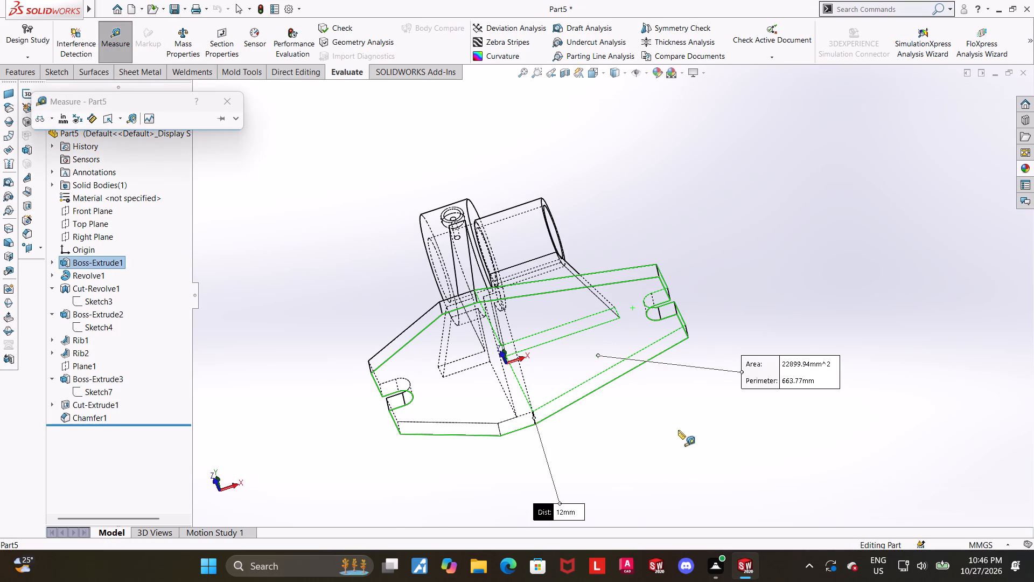
key("Escape")
Measure the larger cylinder's bore and its outer curved face.
middle_click_drag(719, 375, 737, 508)
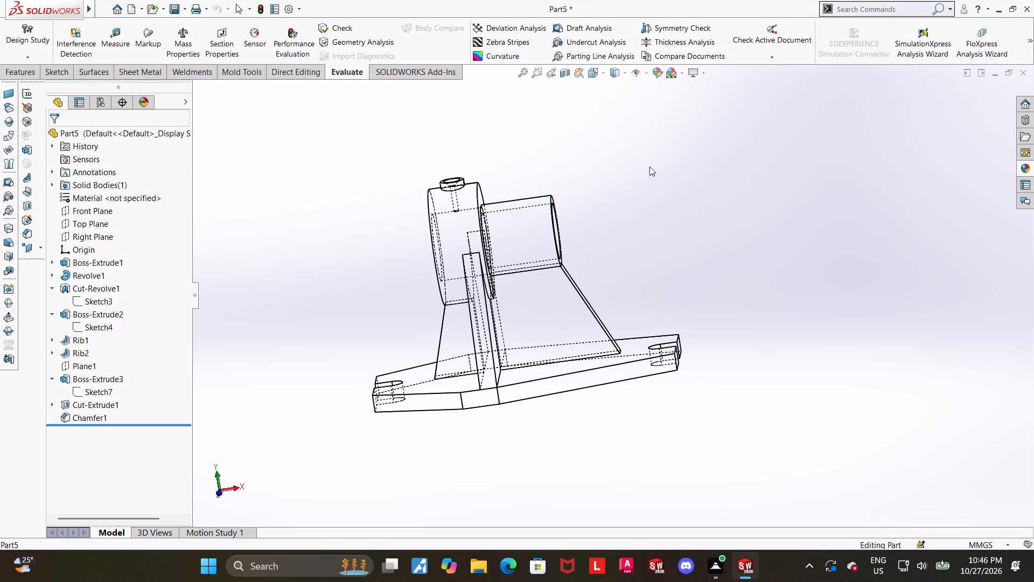
left_click(596, 77)
left_click(471, 332)
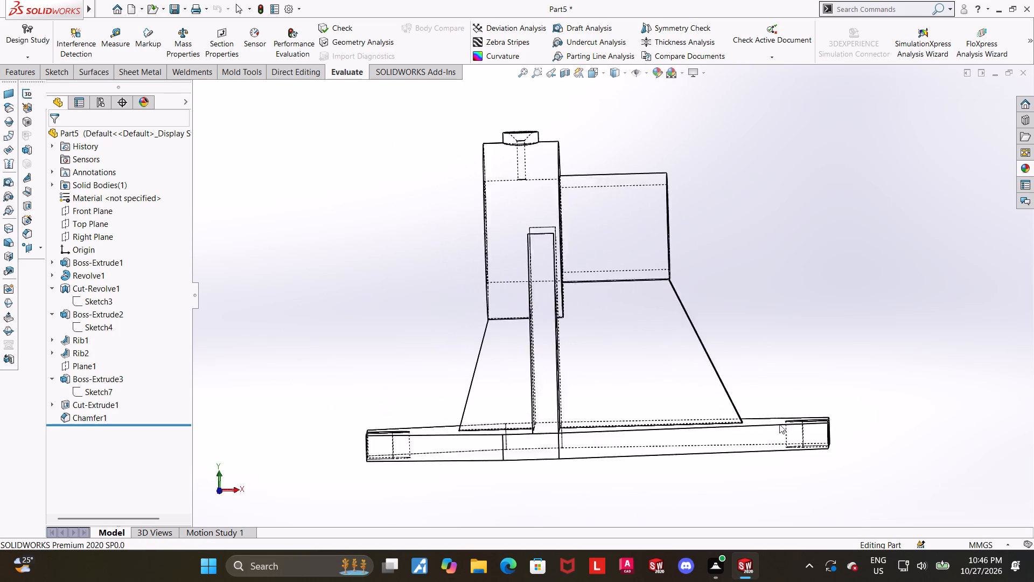
scroll(827, 400, "up", 1)
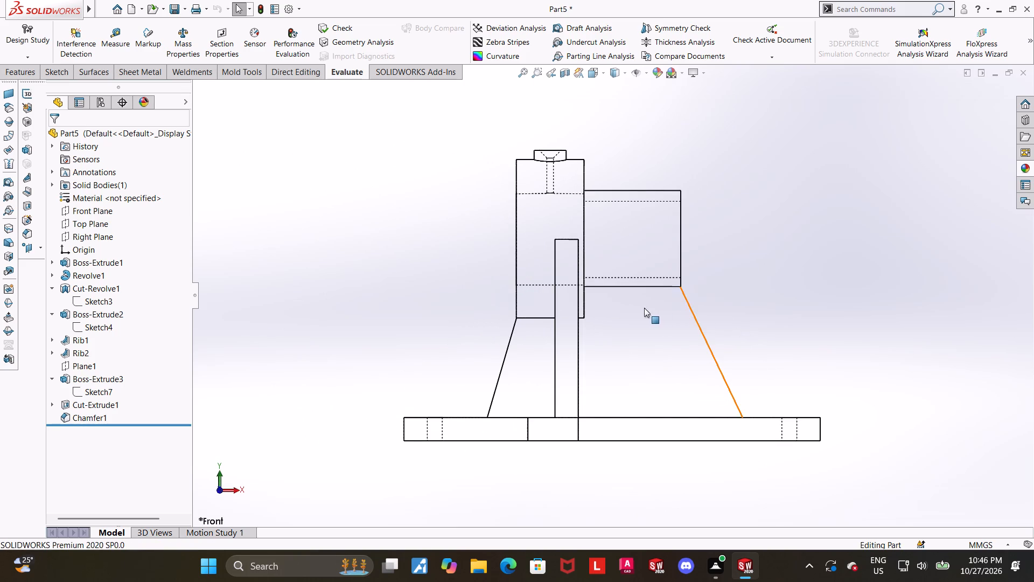
scroll(829, 296, "up", 1)
scroll(600, 180, "down", 1)
middle_click_drag(609, 206, 647, 242)
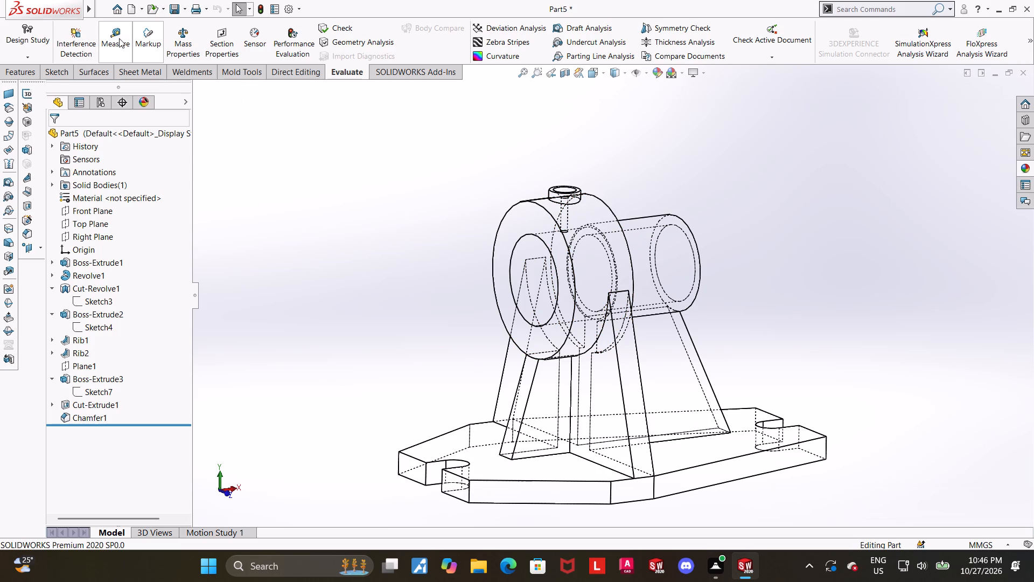
left_click(119, 38)
left_click(523, 247)
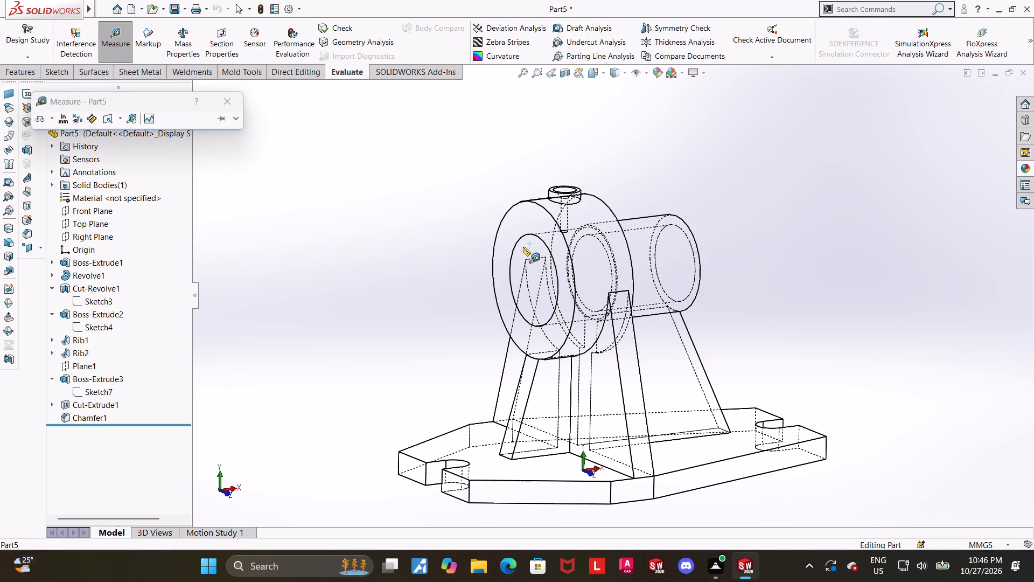
key("Escape")
left_click(117, 48)
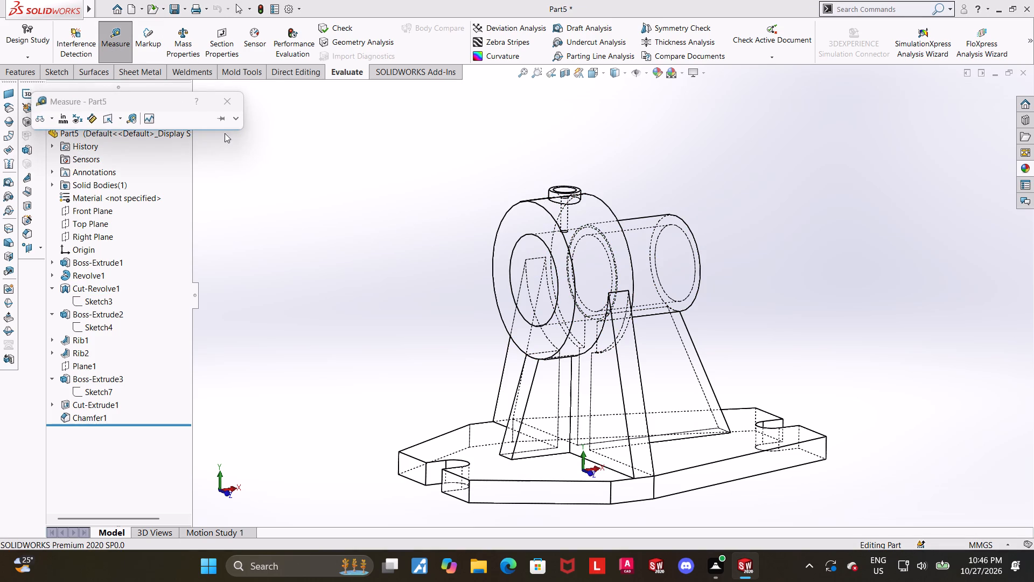
left_click(597, 209)
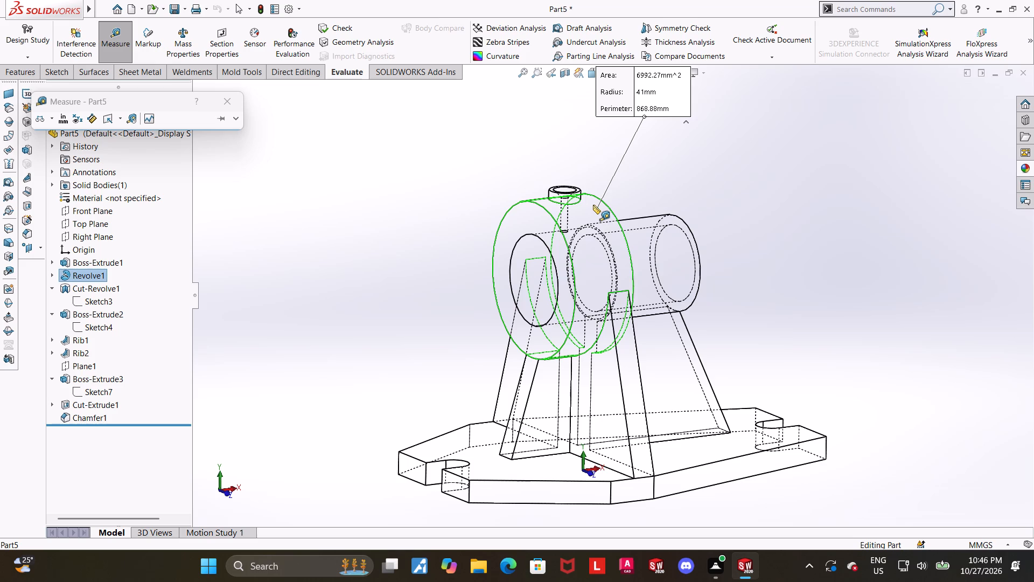
scroll(591, 205, "up", 1)
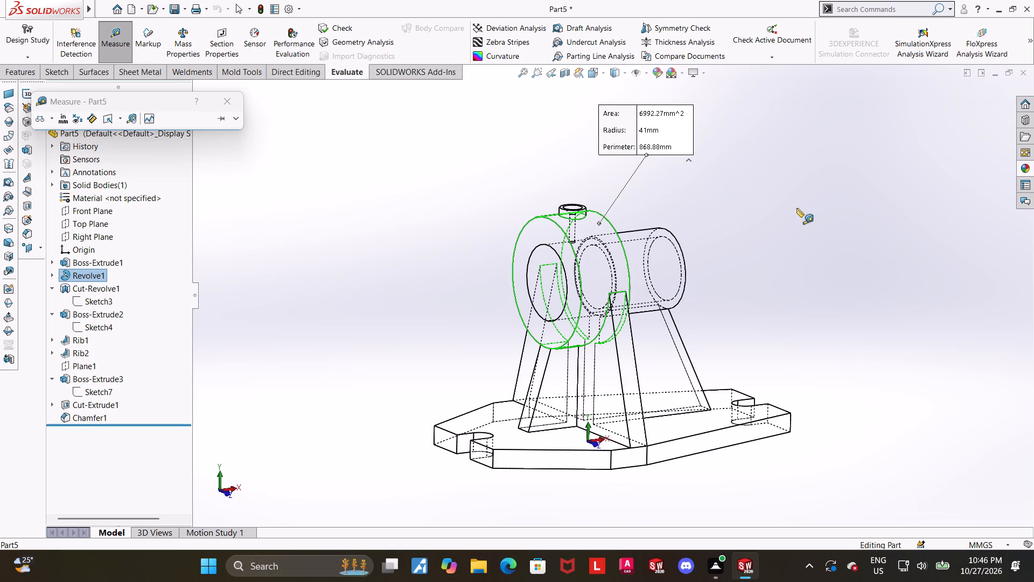
key("Escape")
Measure the distance from the foot edge of the rib under the larger cylinder's open end to the transverse web's face.
middle_click_drag(780, 211, 759, 221)
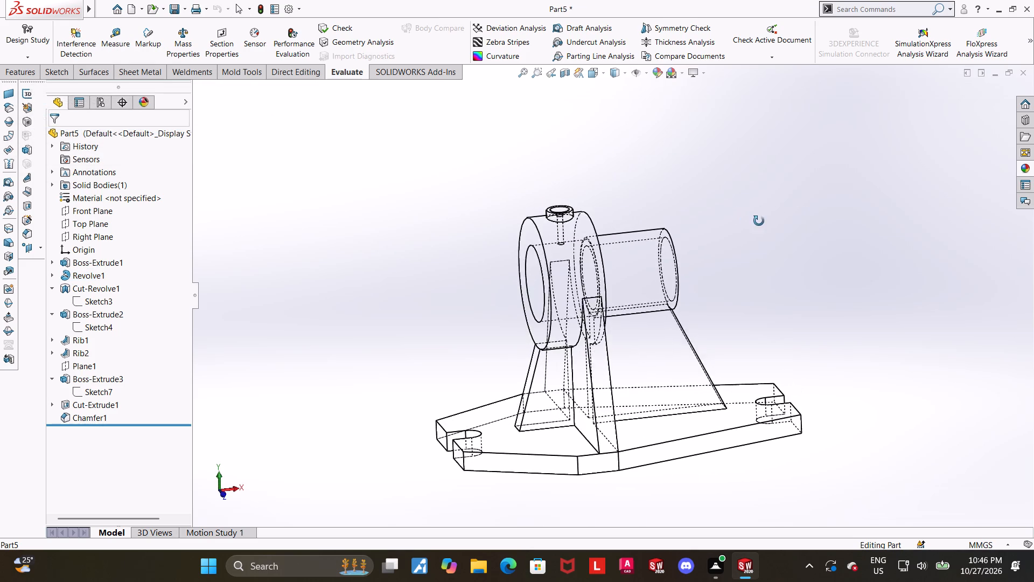
middle_click_drag(759, 221, 768, 213)
scroll(604, 394, "down", 3)
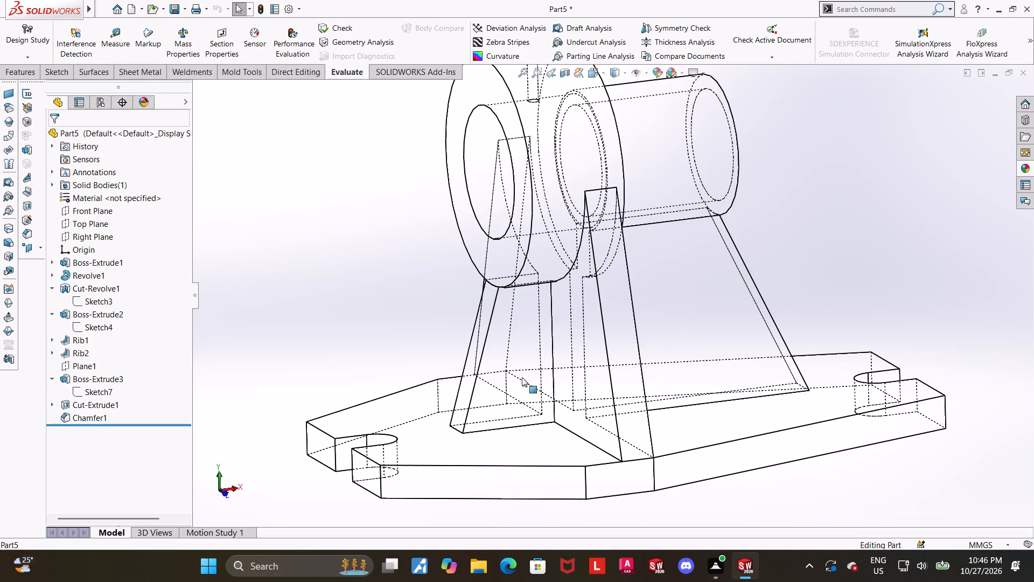
left_click(108, 32)
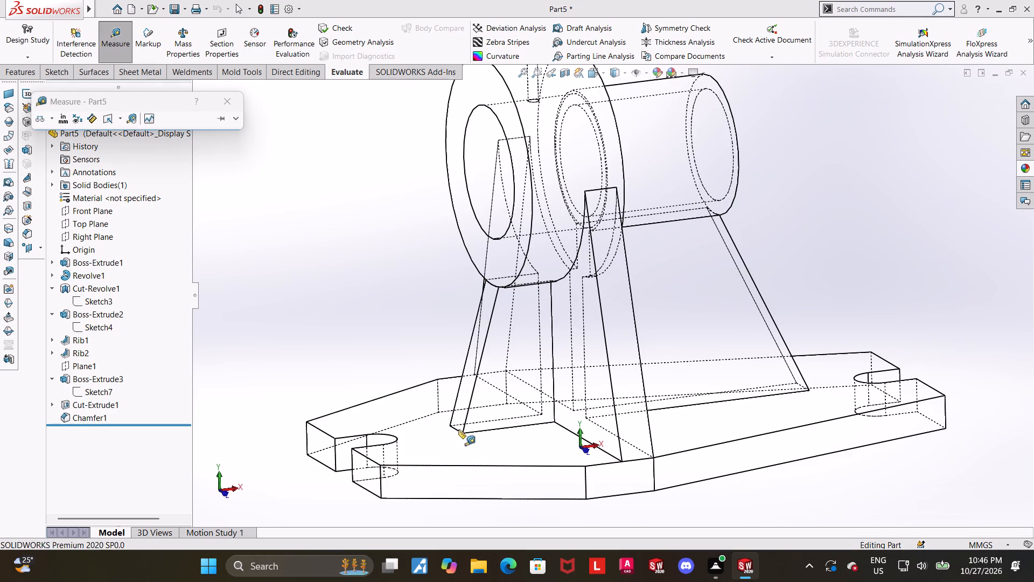
left_click(457, 429)
key("Escape")
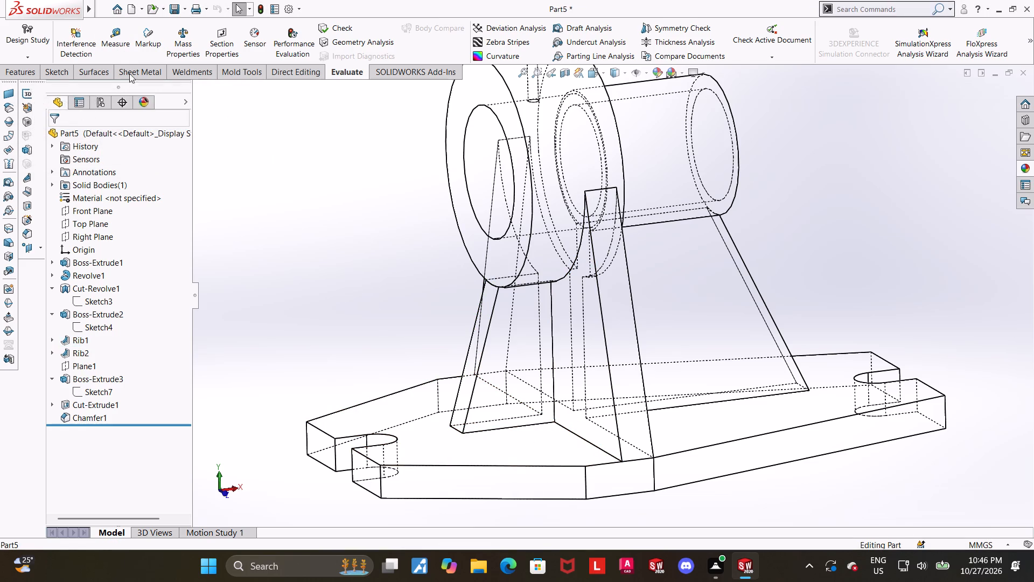
left_click(109, 50)
left_click(455, 428)
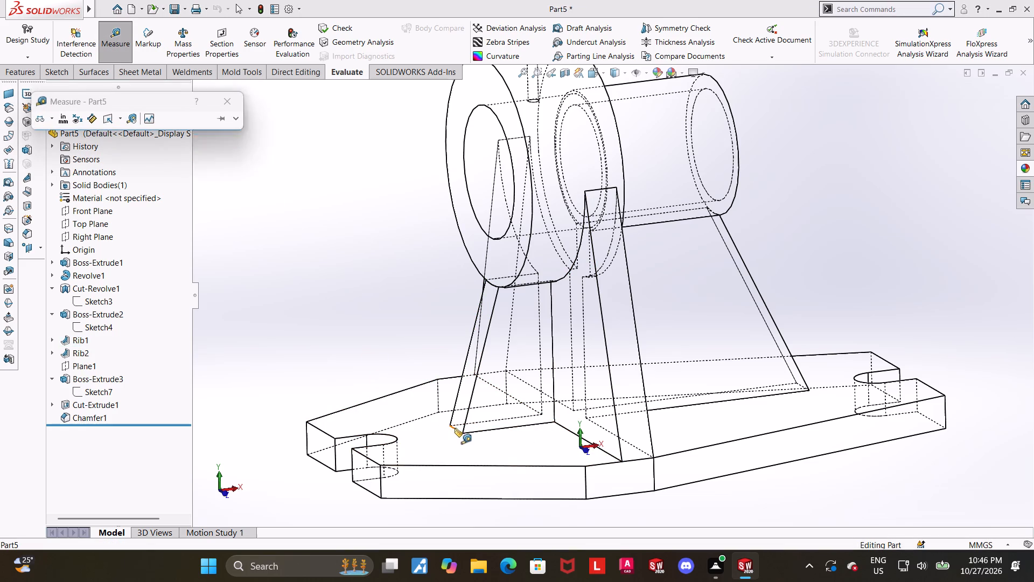
left_click(571, 387)
key("Escape")
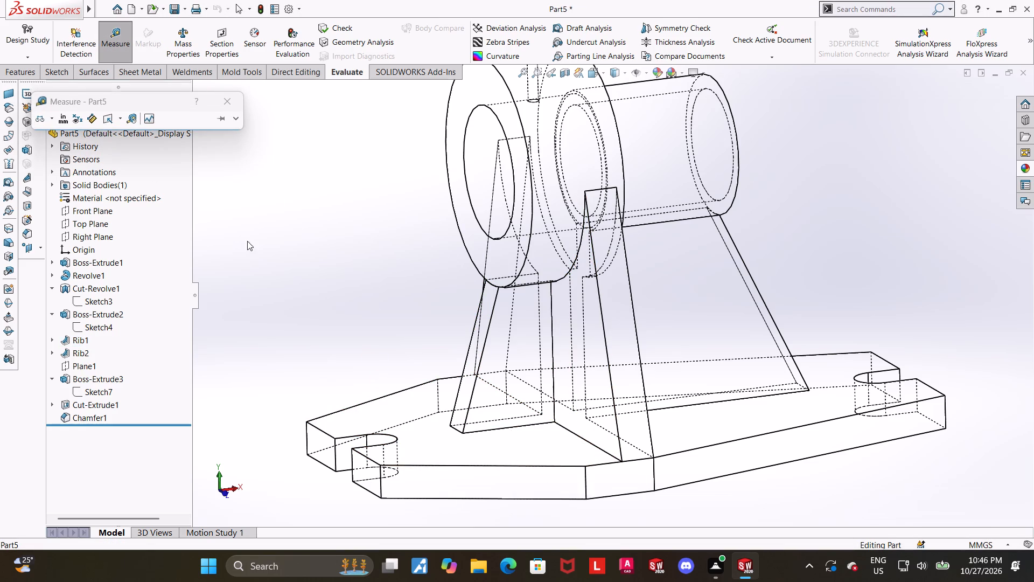
left_click(121, 38)
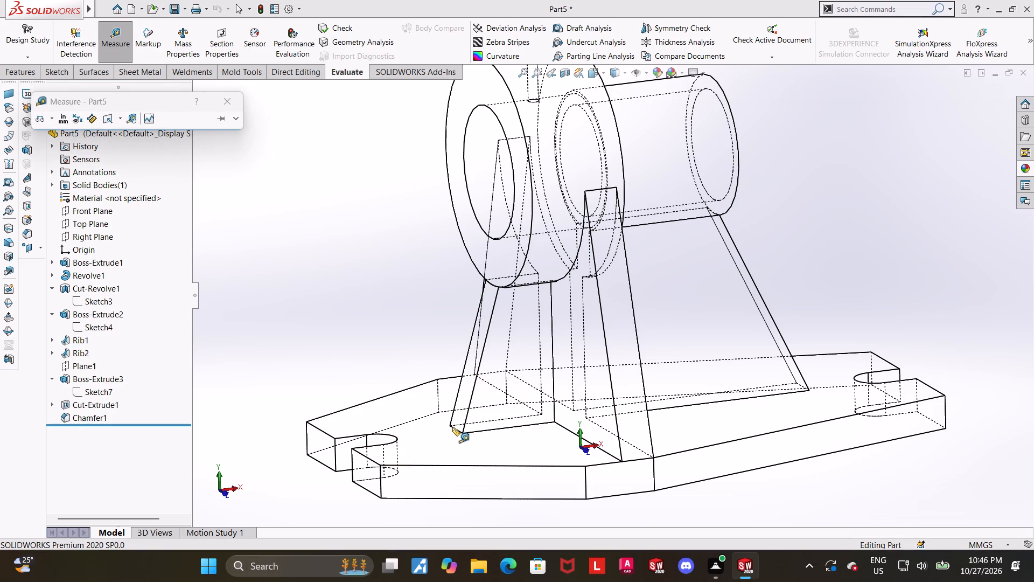
left_click(452, 427)
middle_click_drag(468, 427, 513, 461)
left_click(641, 399)
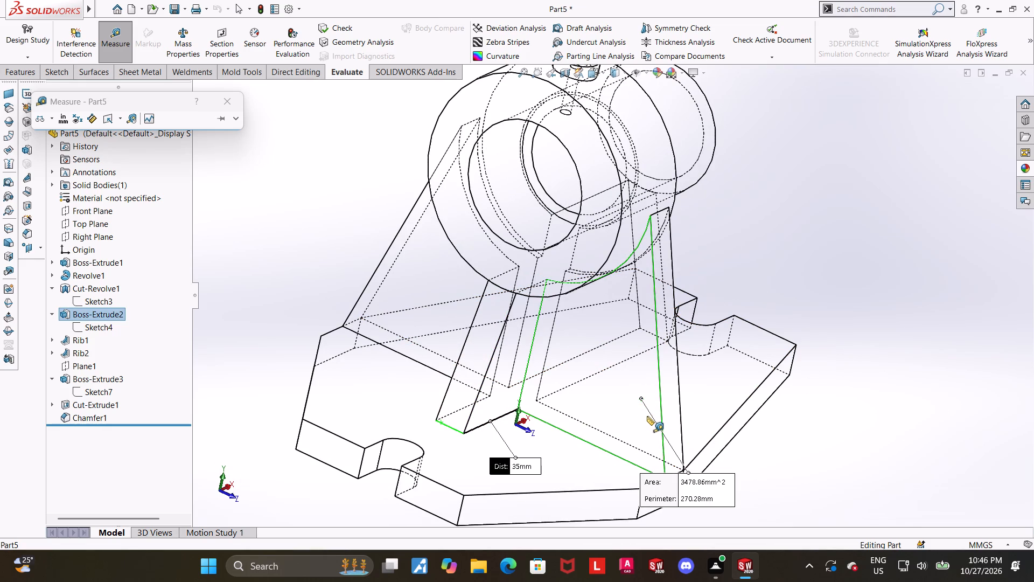
scroll(647, 416, "up", 2)
key("Escape")
Examine the part in the Front view and in the Top view, with hidden lines removed in the Top view.
middle_click_drag(849, 410, 808, 371)
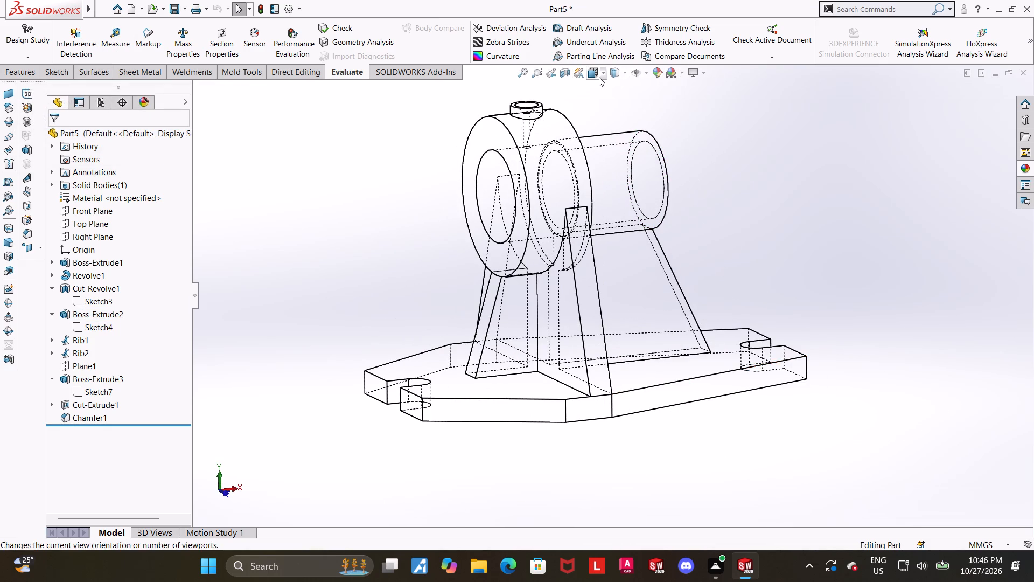
left_click(599, 77)
left_click(551, 297)
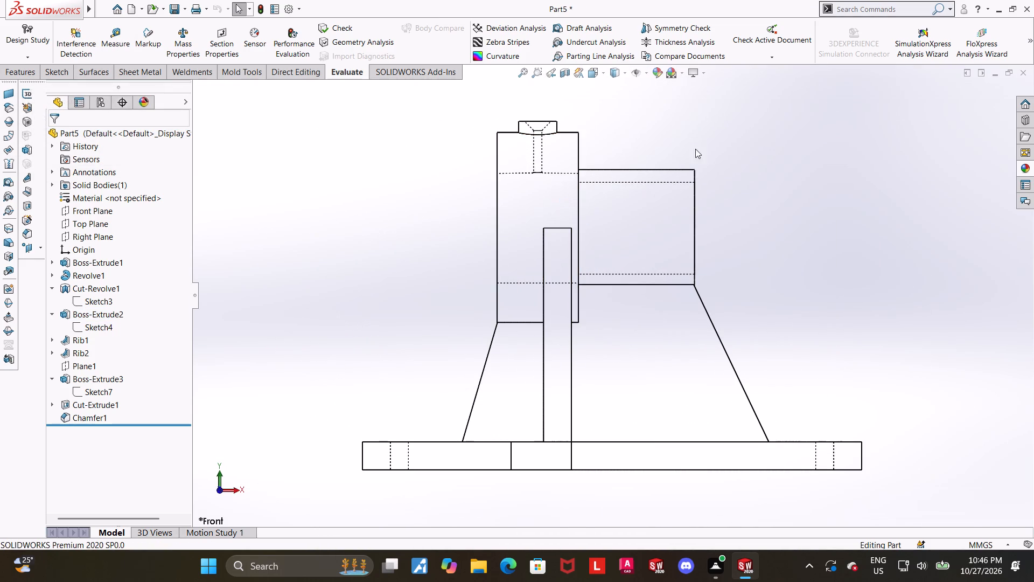
middle_click_drag(652, 143, 646, 308)
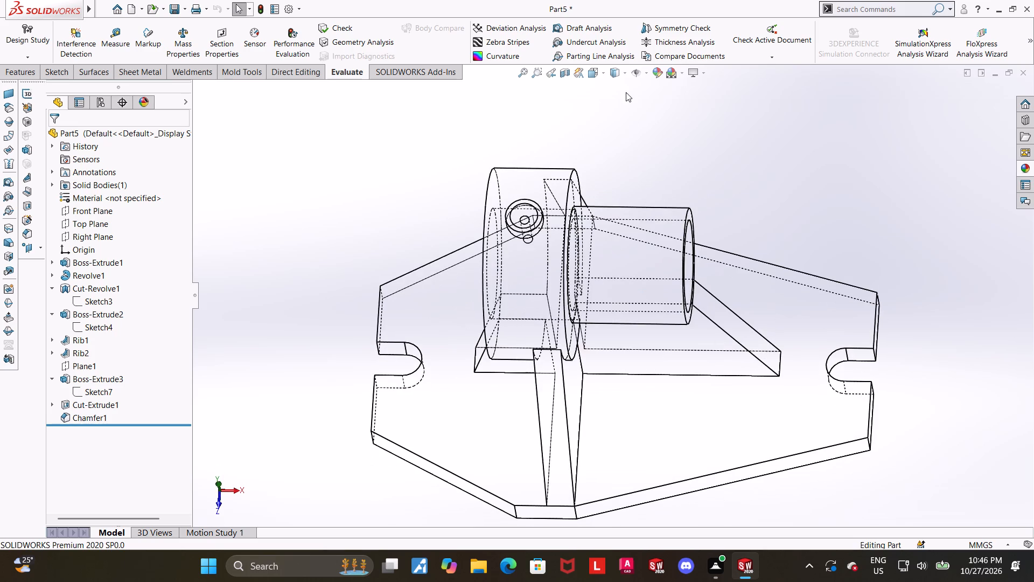
left_click(596, 75)
left_click(488, 241)
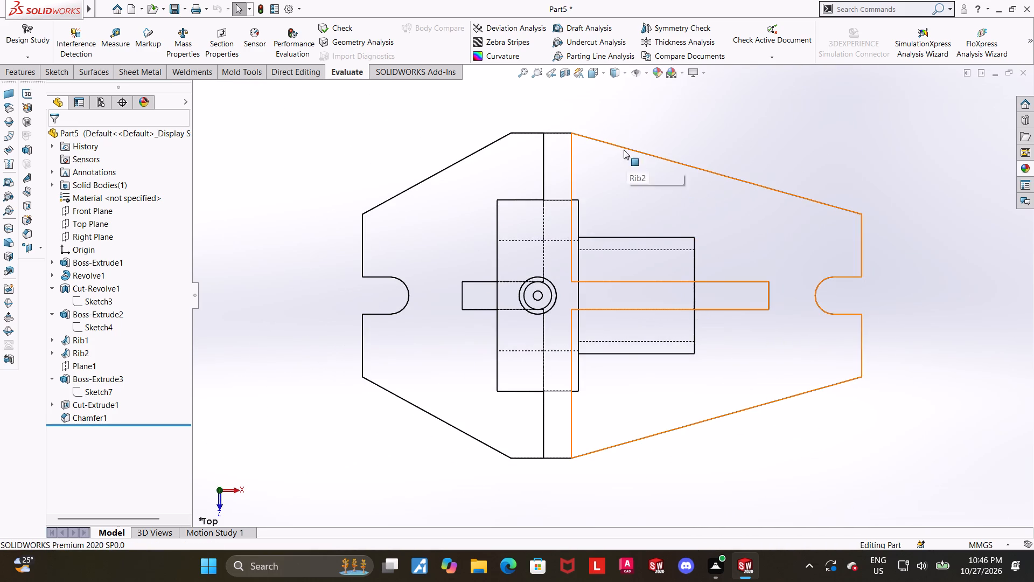
left_click(605, 78)
left_click(619, 73)
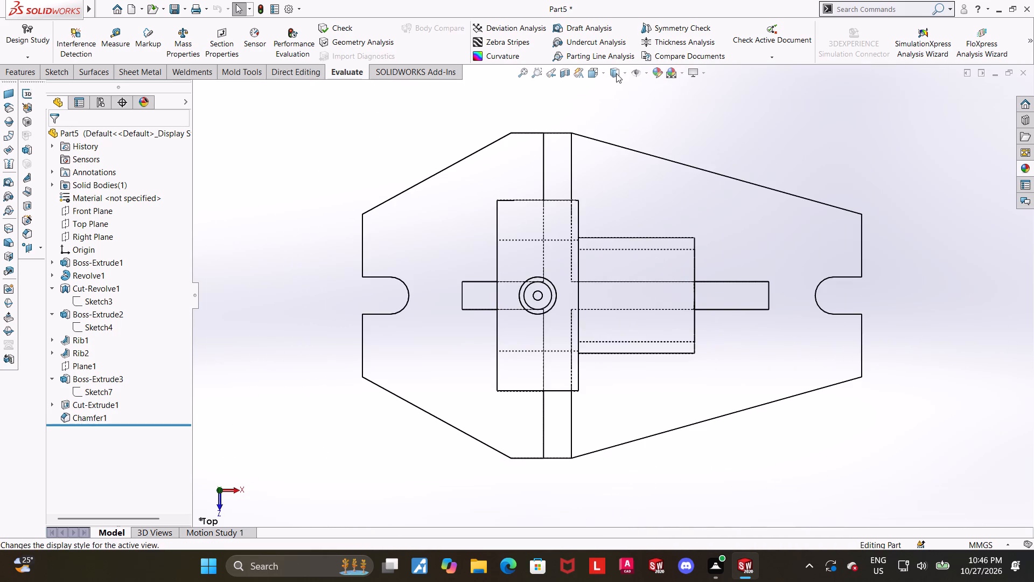
left_click(616, 73)
left_click(619, 116)
left_click(762, 171)
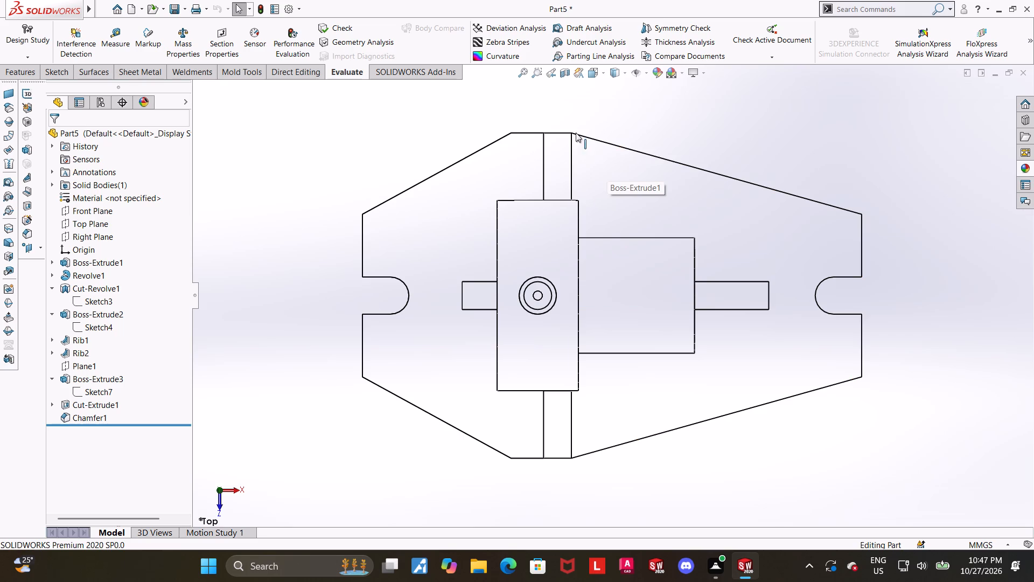
scroll(705, 313, "up", 1)
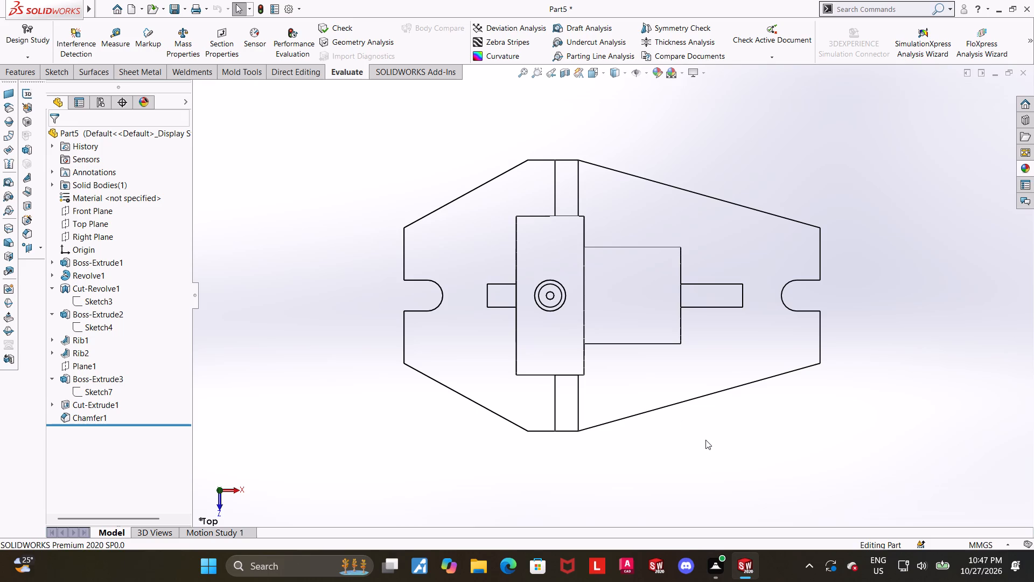
Display the part shaded with edges in an isometric-style view facing the larger cylinder's open end.
key("ctrl+7")
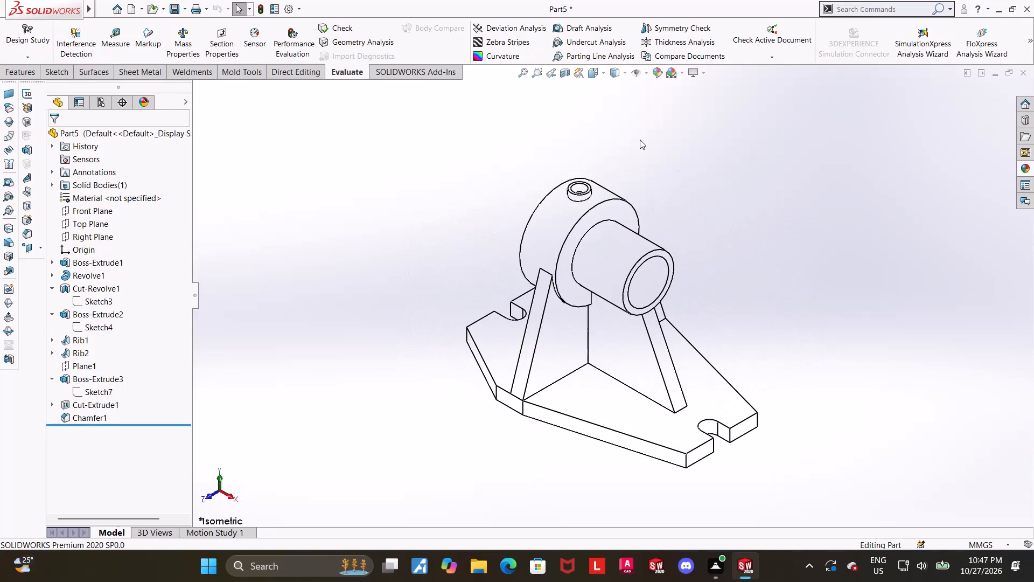
left_click(619, 74)
left_click(620, 88)
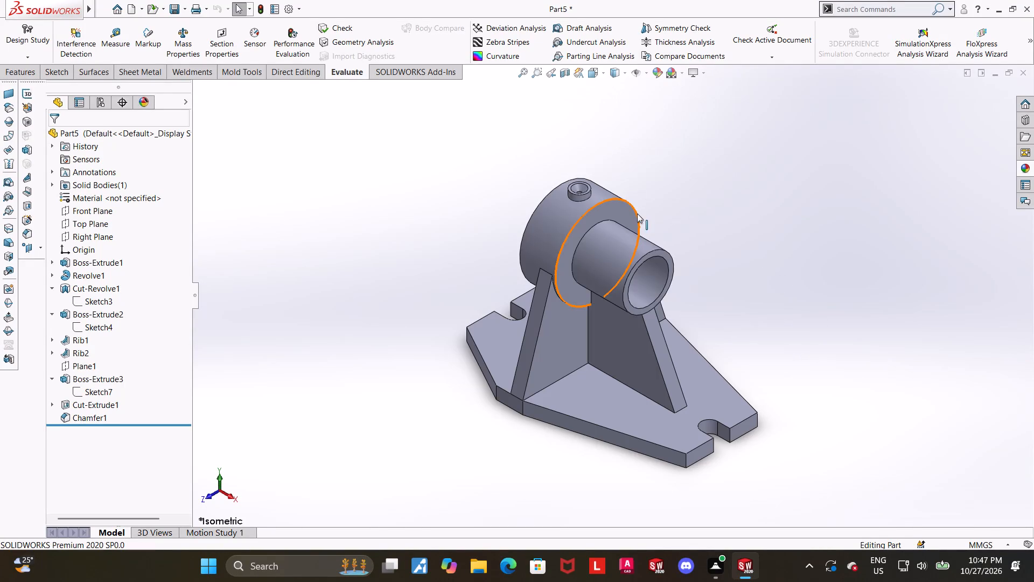
middle_click_drag(658, 311, 749, 262)
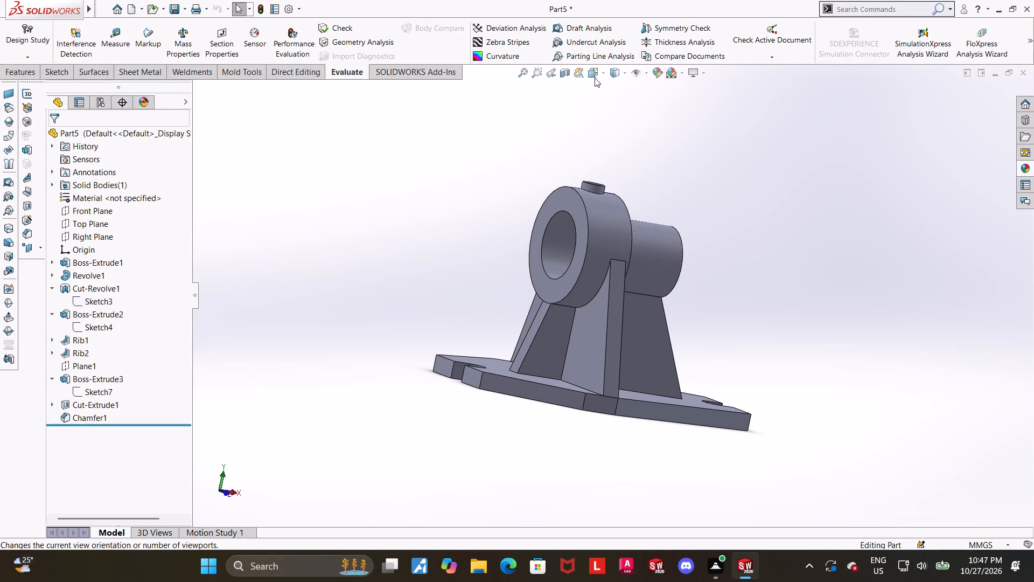
left_click(590, 70)
left_click(479, 261)
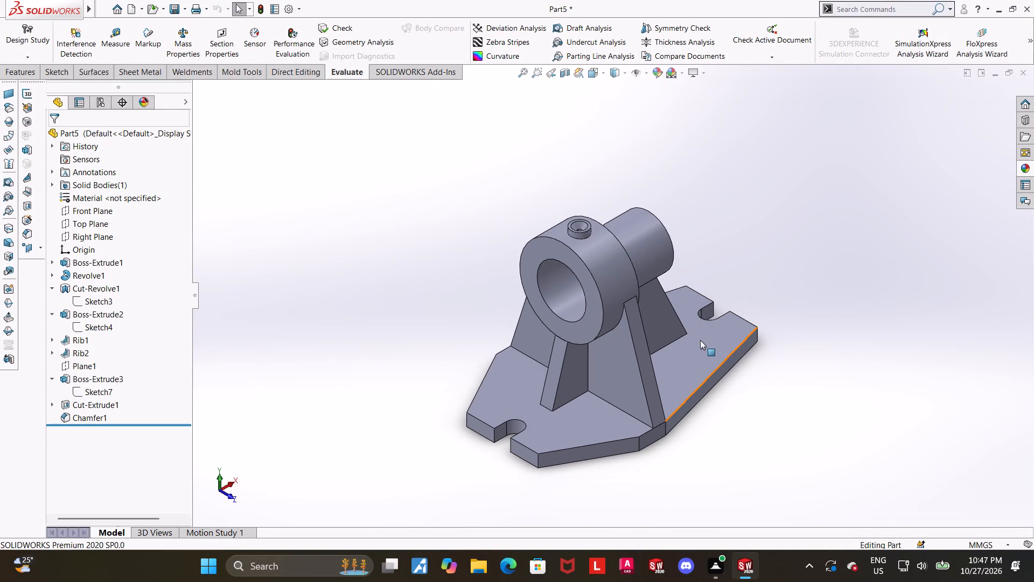
scroll(693, 338, "down", 1)
left_click(832, 351)
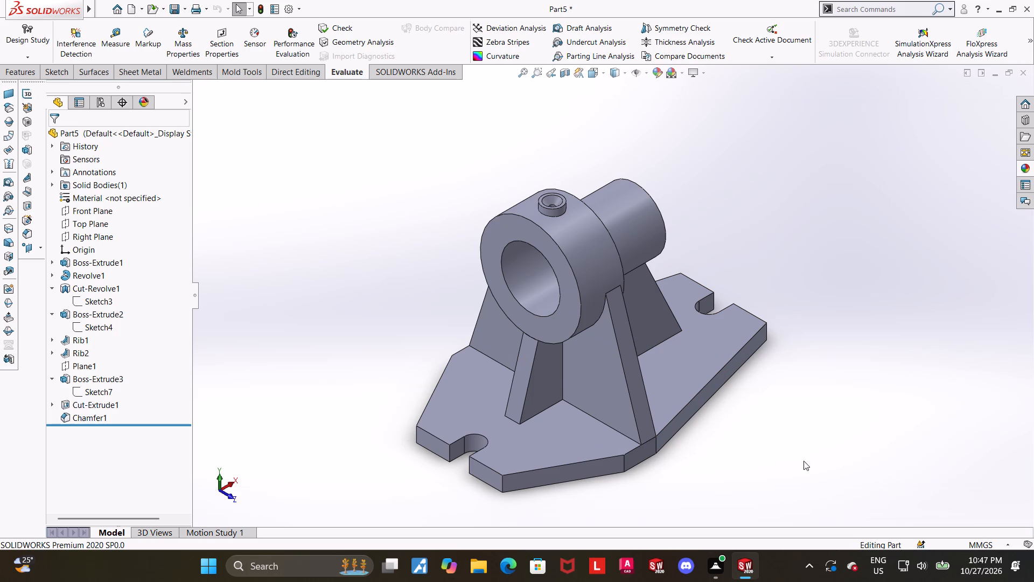
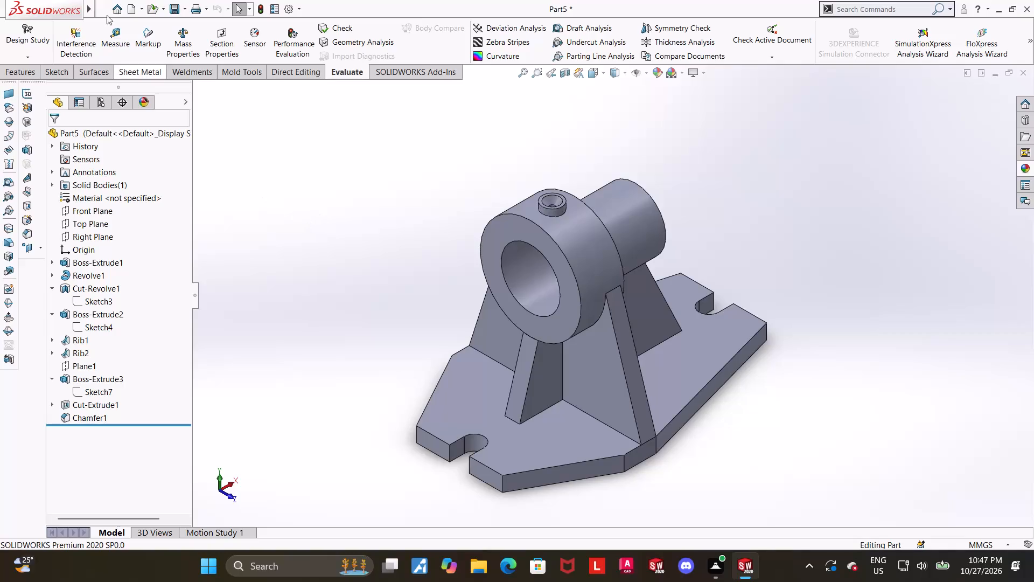
Save the part in the Downloads folder as a SOLIDWORKS Part named "stepped bulkhead stanchion".
left_click(125, 143)
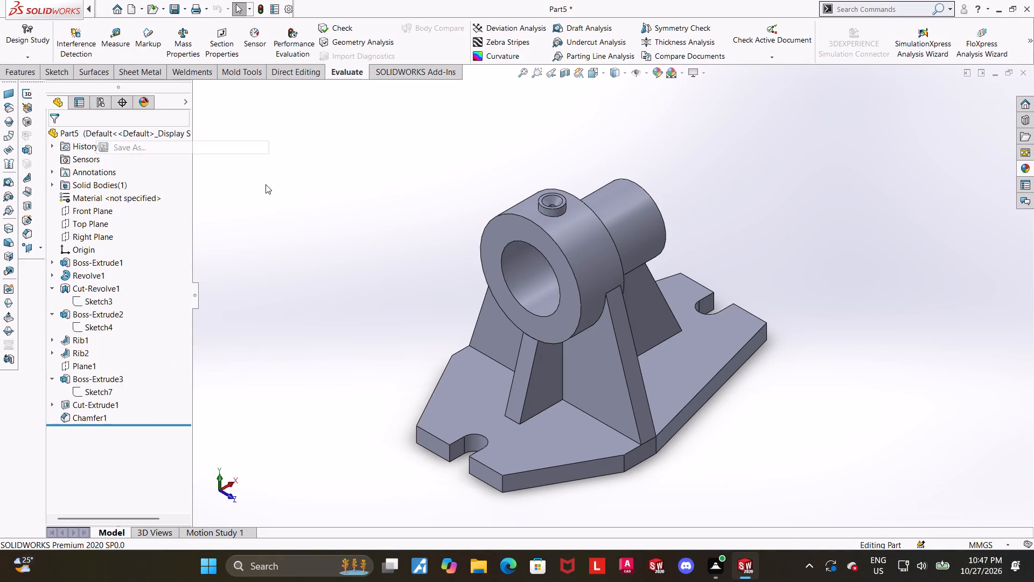
type("stepped bulkhead stand")
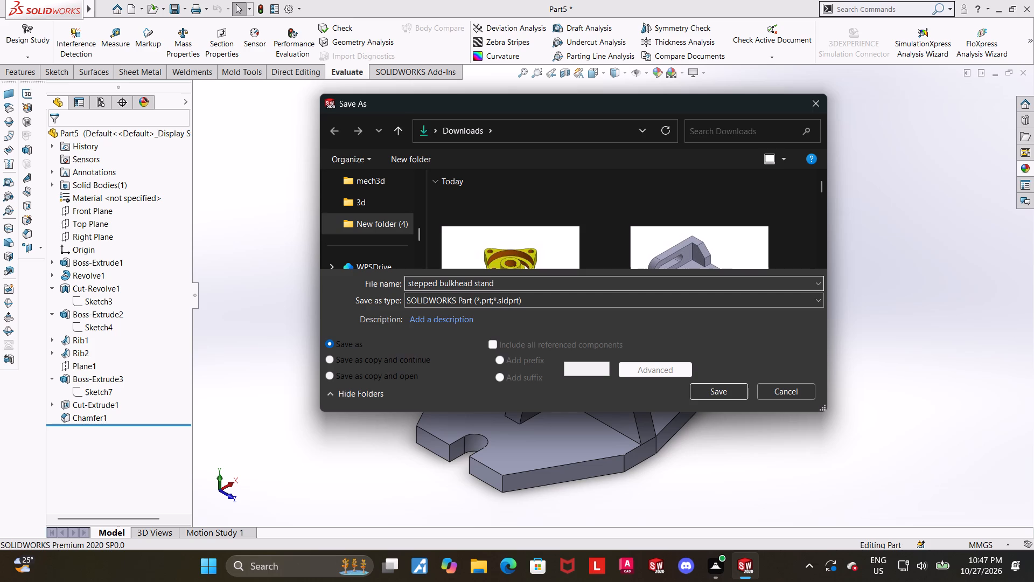
key("BackSpace")
type("chion")
key("Return")
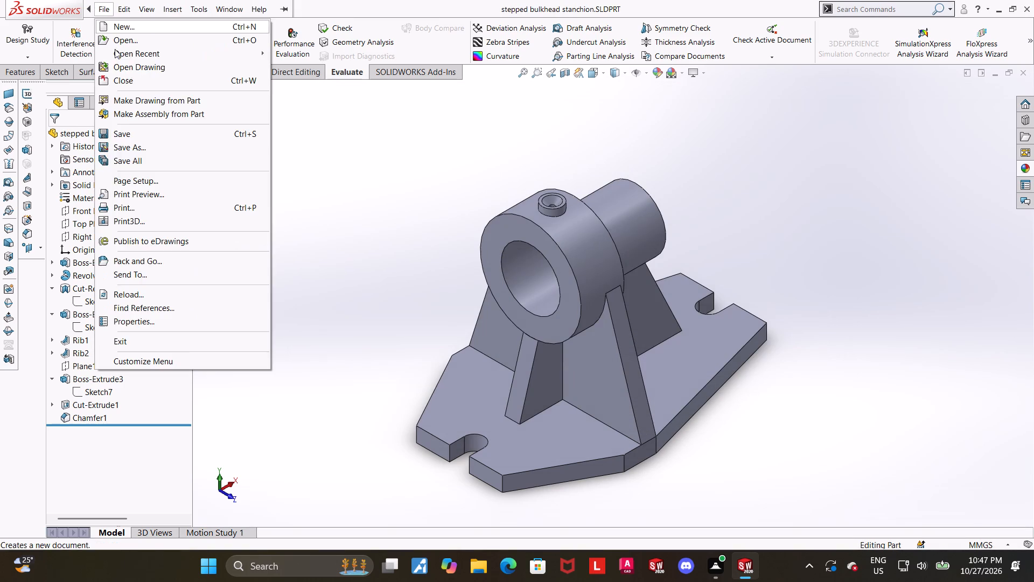
Save a copy of the stepped bulkhead stanchion part in Adobe Portable Document Format (*.pdf).
left_click(143, 145)
left_click(409, 305)
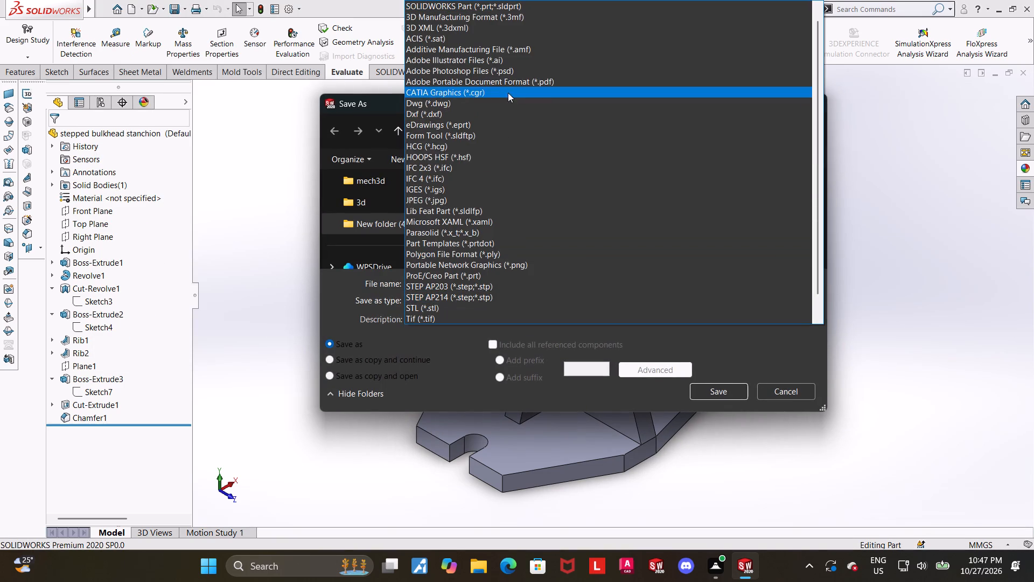
left_click(510, 82)
left_click(711, 417)
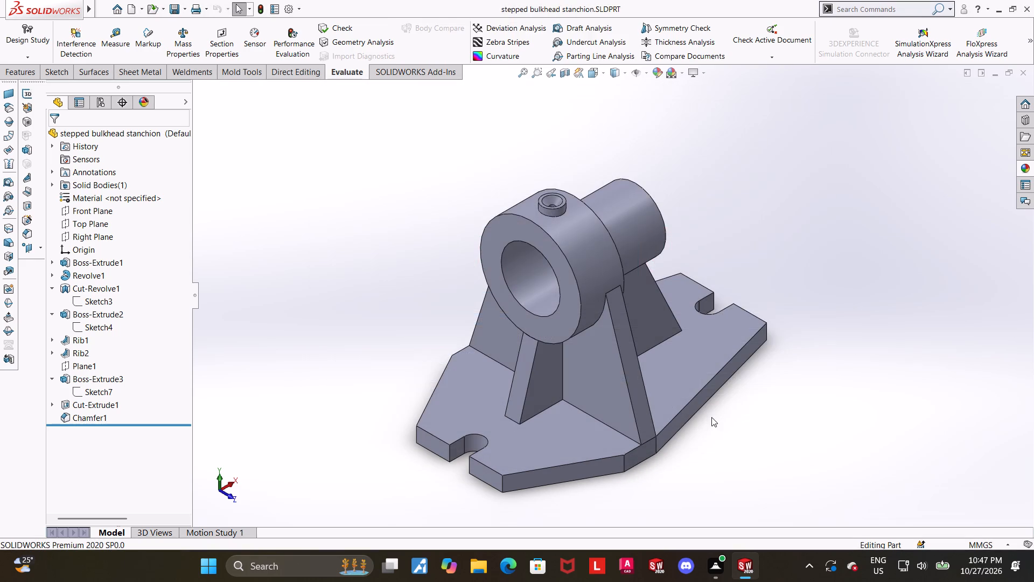